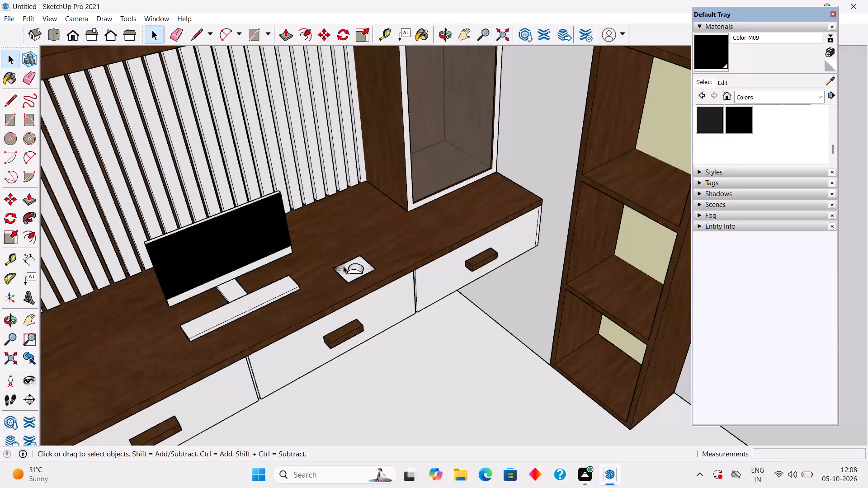
Delete the white face of the rectangular pad around the half-round piece, leaving its outline on the countertop, and clear the selection.
scroll(354, 281, "up", 12)
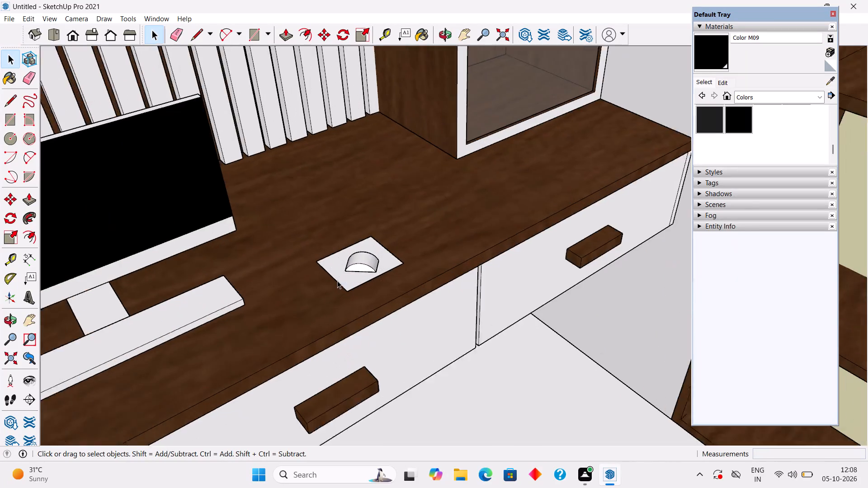
scroll(350, 268, "up", 12)
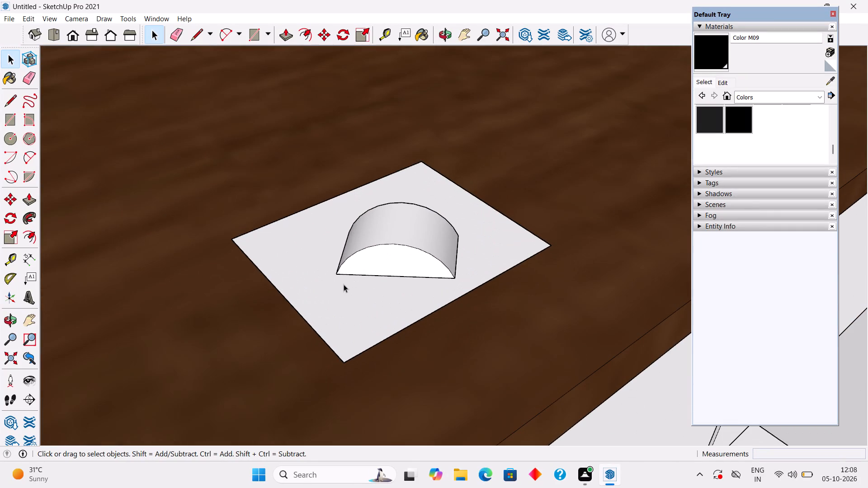
middle_click_drag(395, 262, 383, 340)
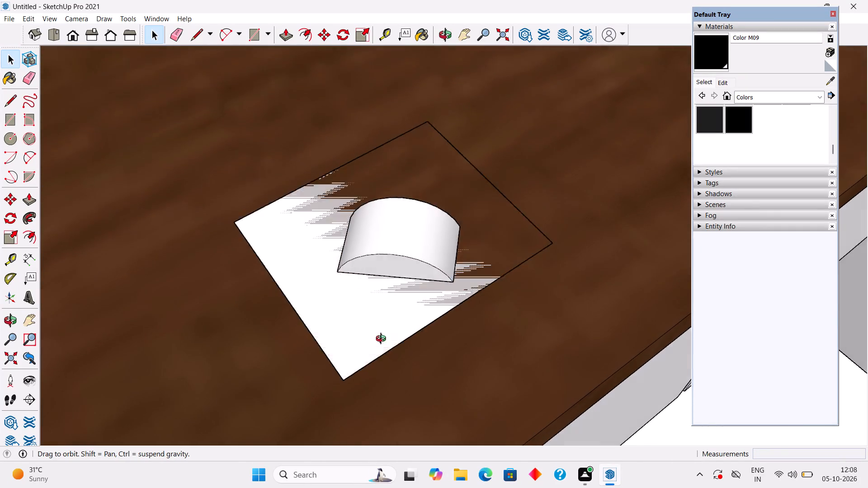
middle_click_drag(383, 340, 380, 357)
left_click(375, 314)
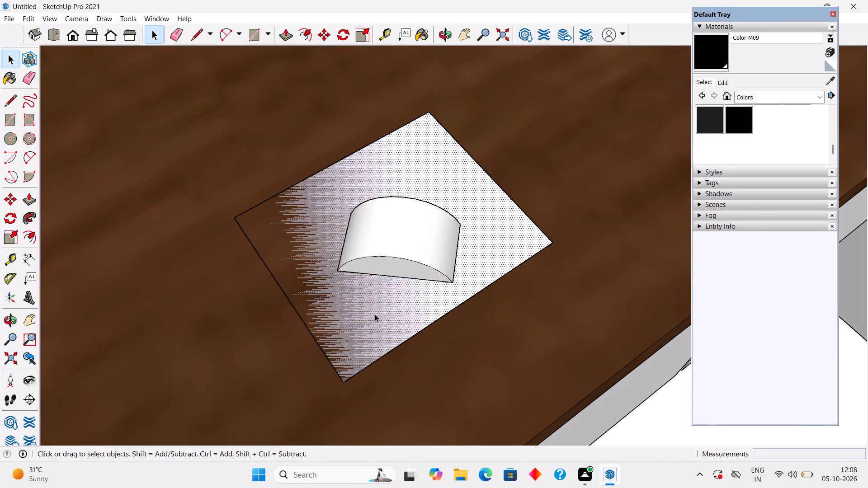
key("Delete")
left_click(375, 314)
left_click(377, 302)
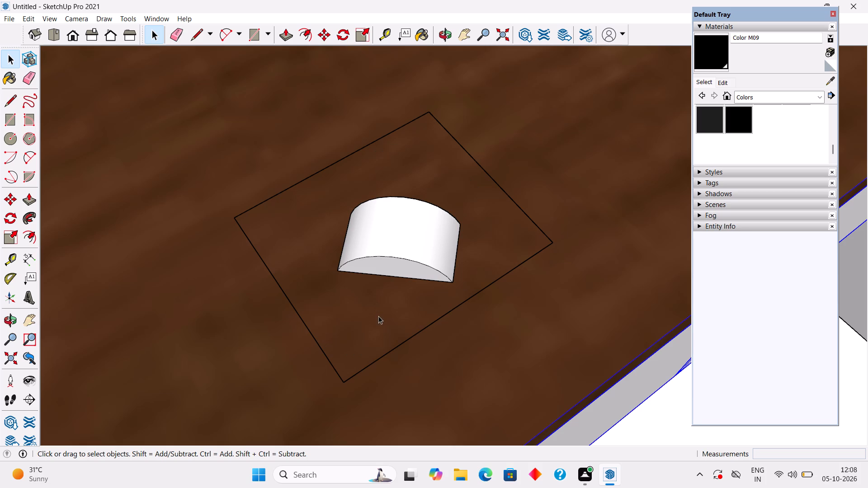
scroll(379, 313, "down", 12)
scroll(599, 406, "down", 6)
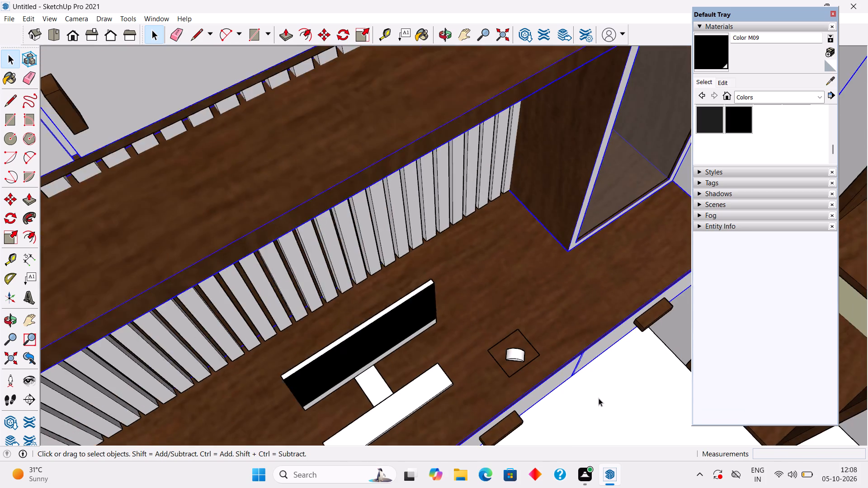
scroll(580, 378, "down", 5)
left_click(217, 169)
scroll(268, 204, "down", 3)
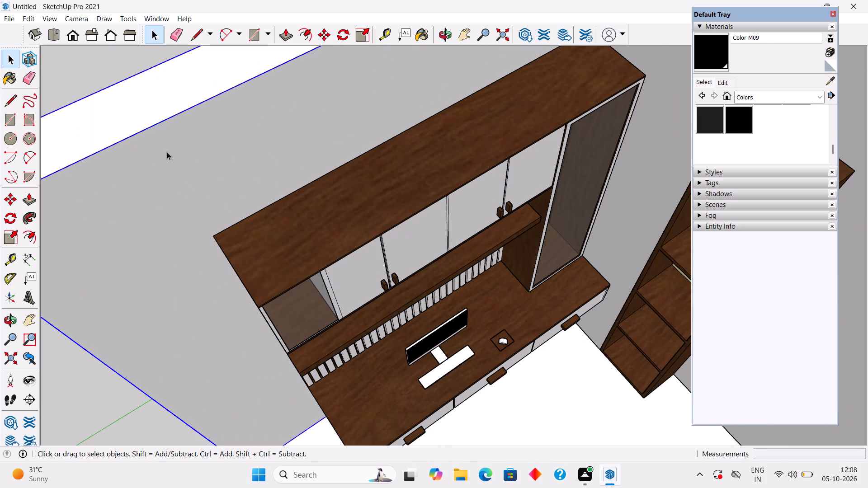
left_click(106, 60)
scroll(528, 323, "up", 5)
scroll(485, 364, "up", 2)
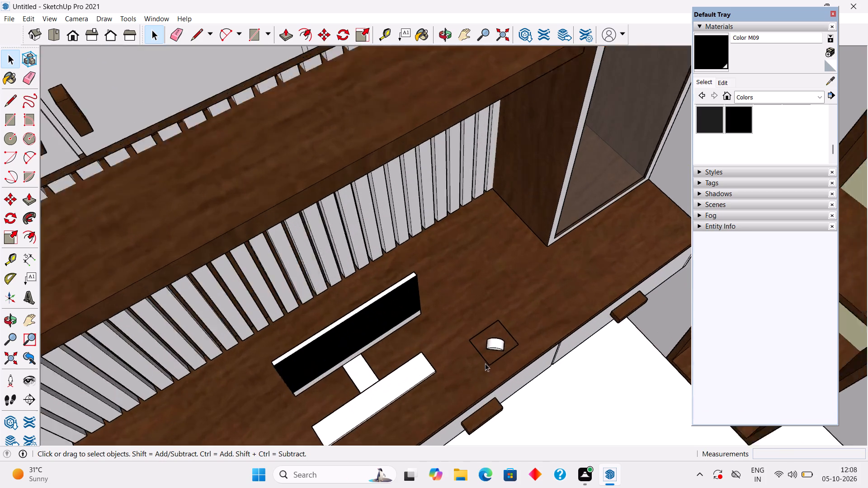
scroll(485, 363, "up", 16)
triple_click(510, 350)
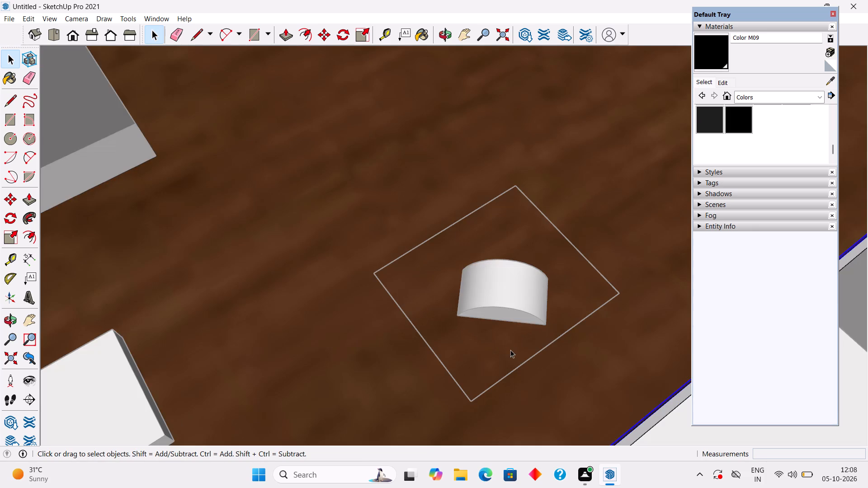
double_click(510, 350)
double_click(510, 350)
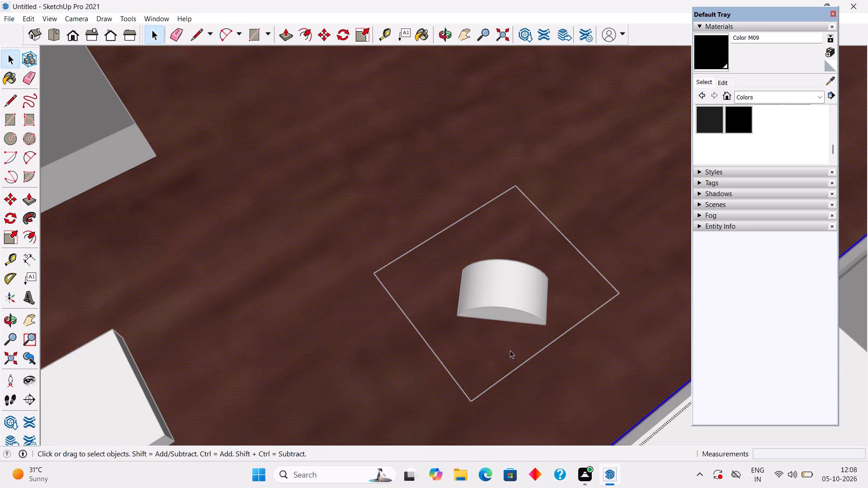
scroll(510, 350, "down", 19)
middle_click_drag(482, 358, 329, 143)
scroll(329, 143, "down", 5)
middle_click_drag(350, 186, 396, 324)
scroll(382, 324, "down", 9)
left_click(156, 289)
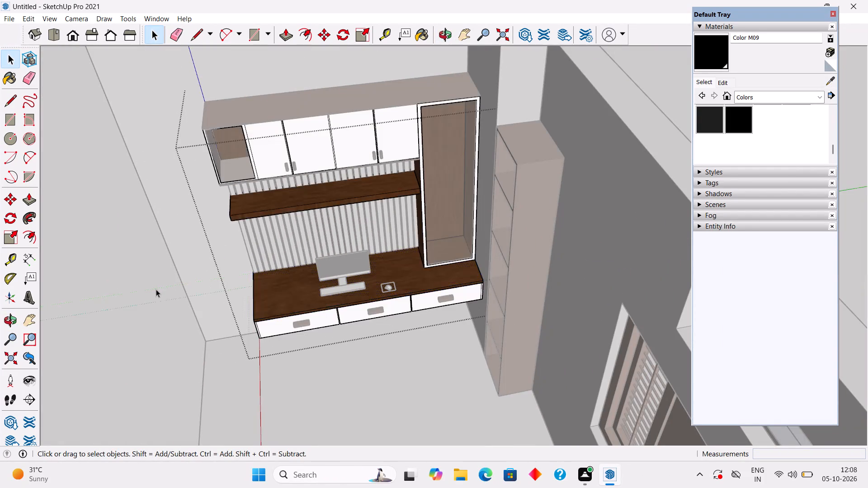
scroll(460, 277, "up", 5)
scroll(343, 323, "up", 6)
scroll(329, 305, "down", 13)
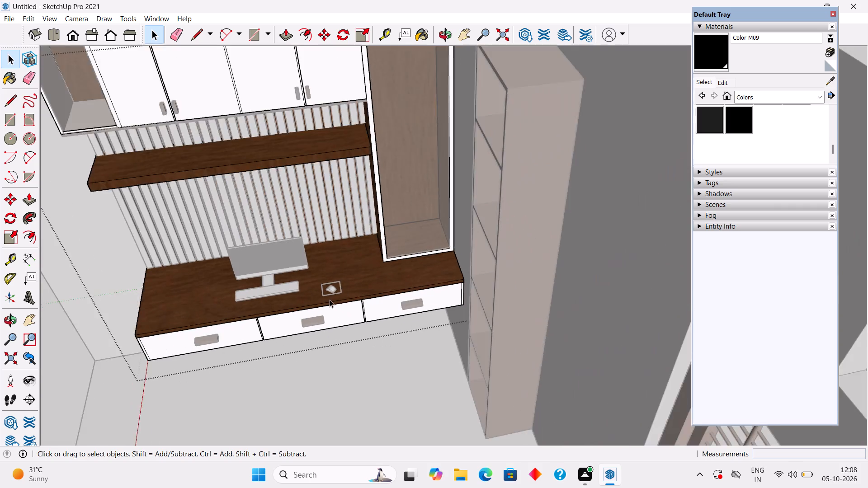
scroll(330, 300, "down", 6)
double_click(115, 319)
Push/Pull the half-round piece's front face outward by about 1/16".
scroll(314, 305, "up", 7)
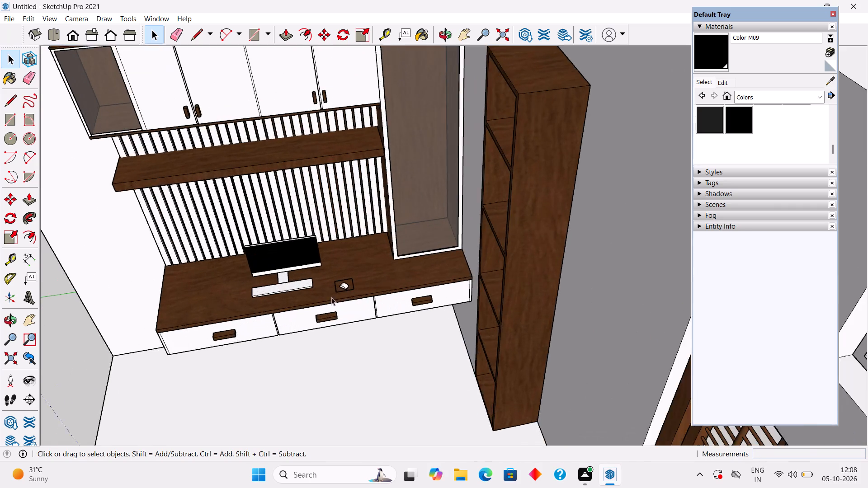
scroll(331, 297, "up", 17)
left_click(351, 272)
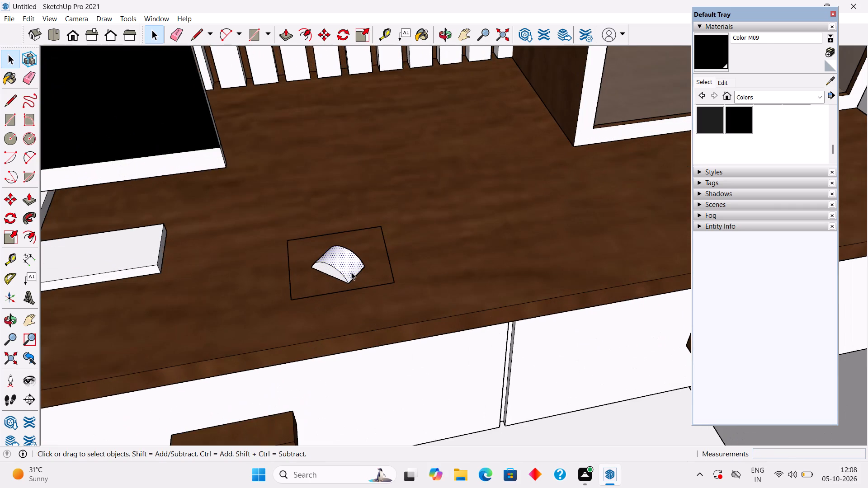
scroll(341, 273, "up", 5)
left_click(338, 273)
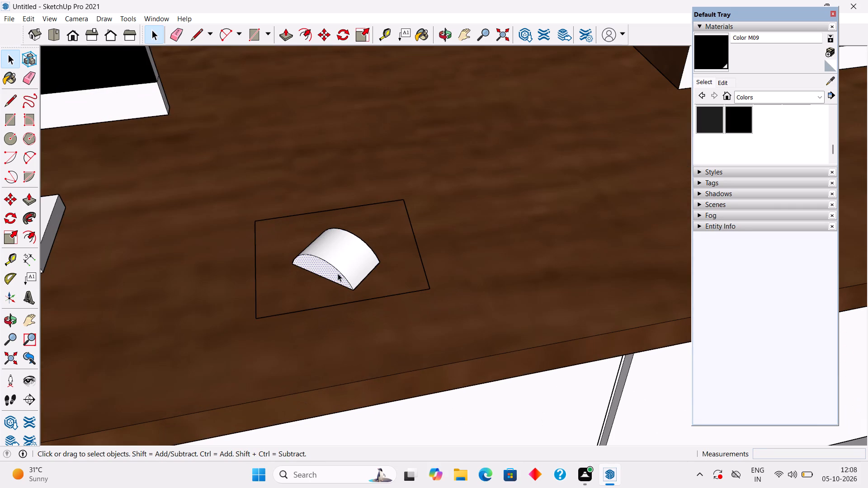
key("p")
left_click(338, 273)
scroll(301, 266, "down", 1)
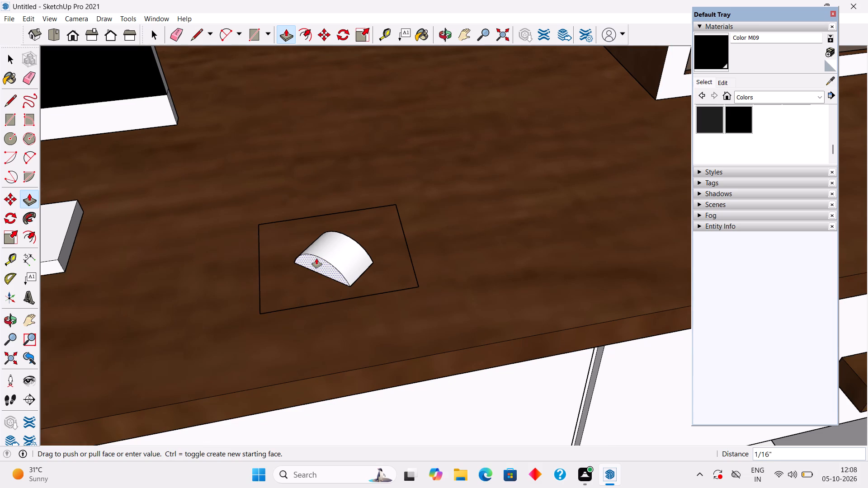
left_click(316, 258)
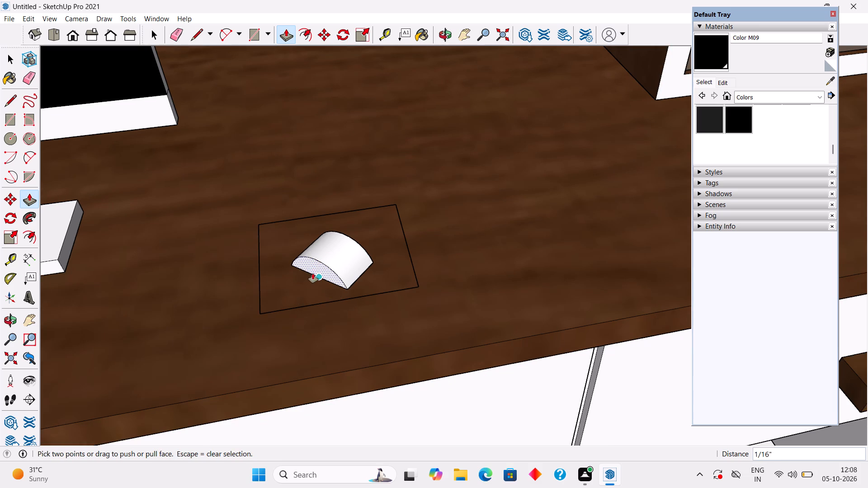
scroll(313, 275, "down", 4)
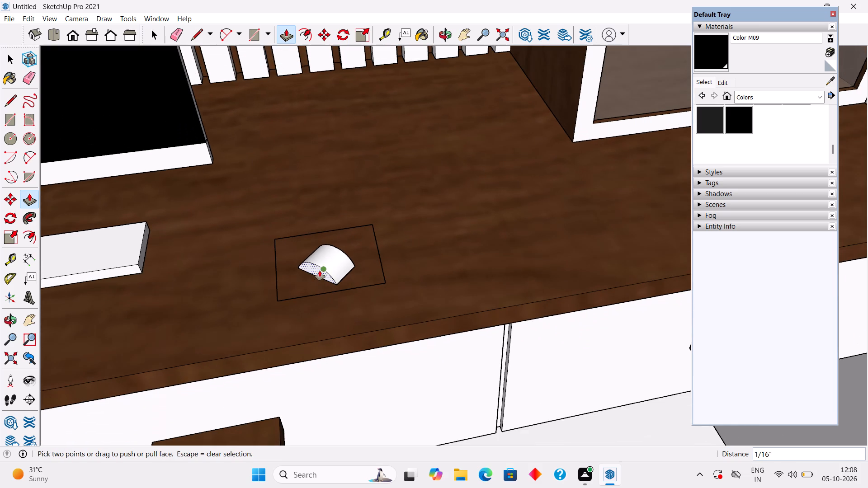
key("space")
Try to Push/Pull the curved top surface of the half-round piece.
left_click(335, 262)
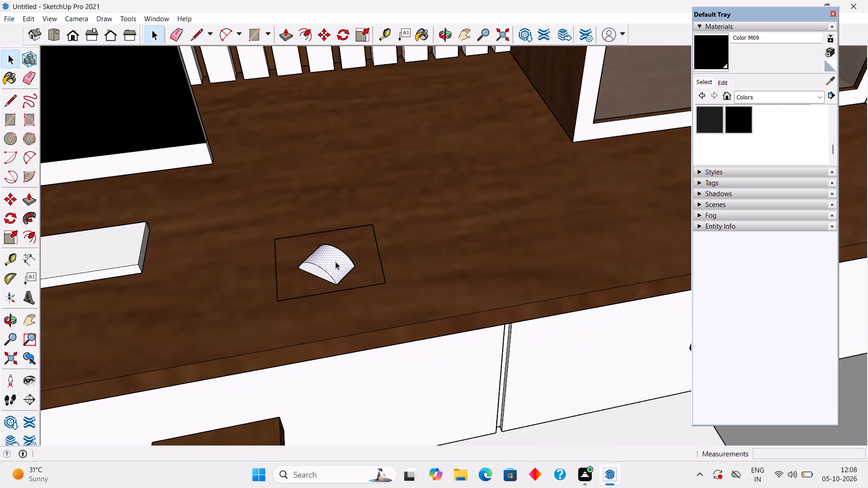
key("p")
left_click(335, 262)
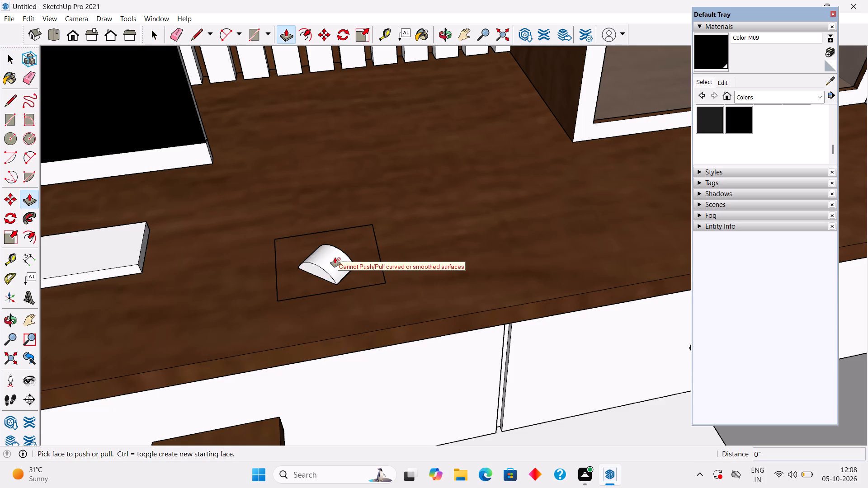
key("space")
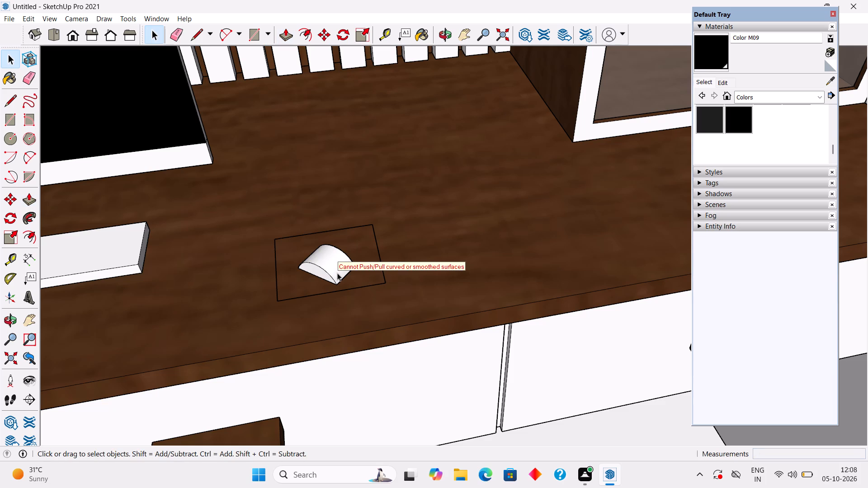
Draw a line about 2" long along the base of the half-round piece's front face, between the arc's endpoints.
left_click(330, 273)
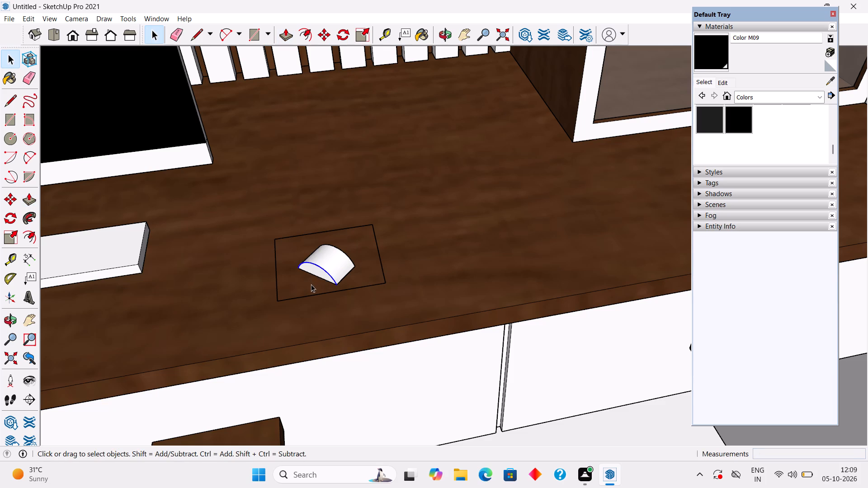
key("l")
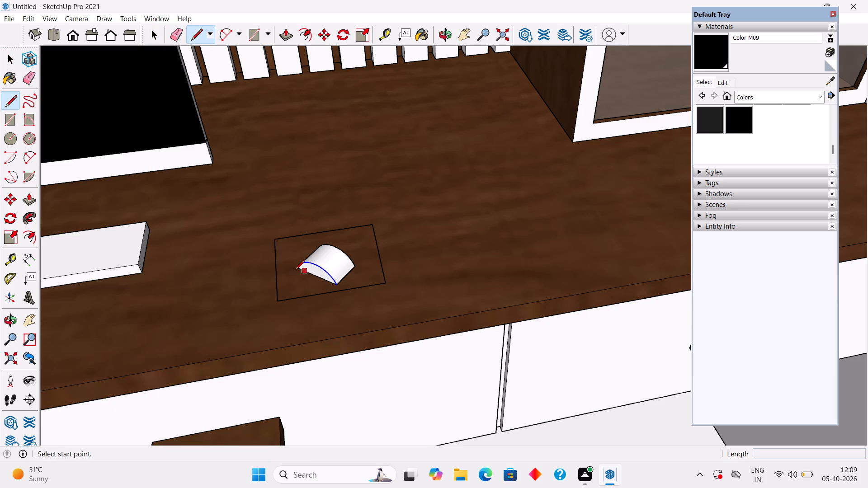
left_click(295, 270)
left_click(336, 286)
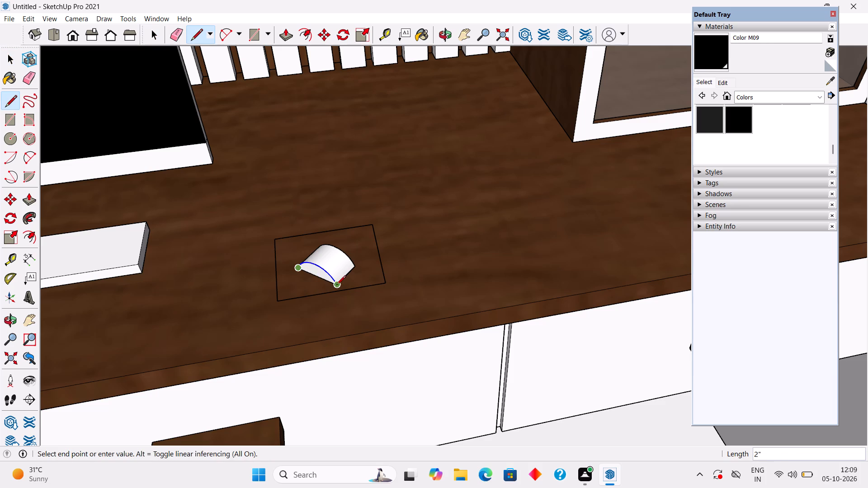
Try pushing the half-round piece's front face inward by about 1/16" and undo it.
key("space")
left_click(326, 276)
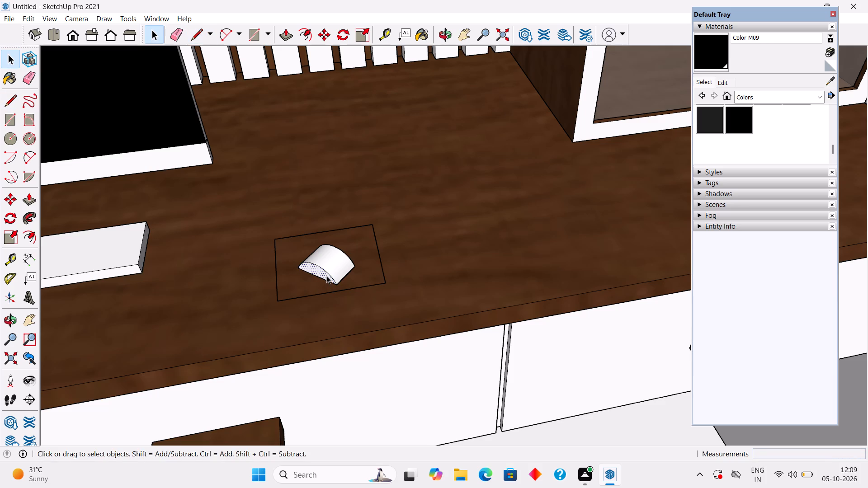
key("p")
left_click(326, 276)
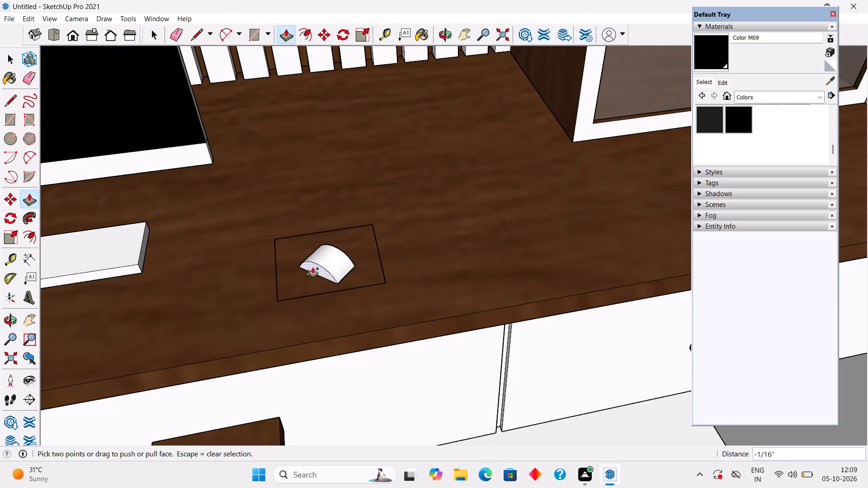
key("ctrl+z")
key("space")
Examine the whole room and the wall unit with its desk items from several angles.
scroll(315, 267, "down", 20)
middle_click_drag(317, 289, 370, 312)
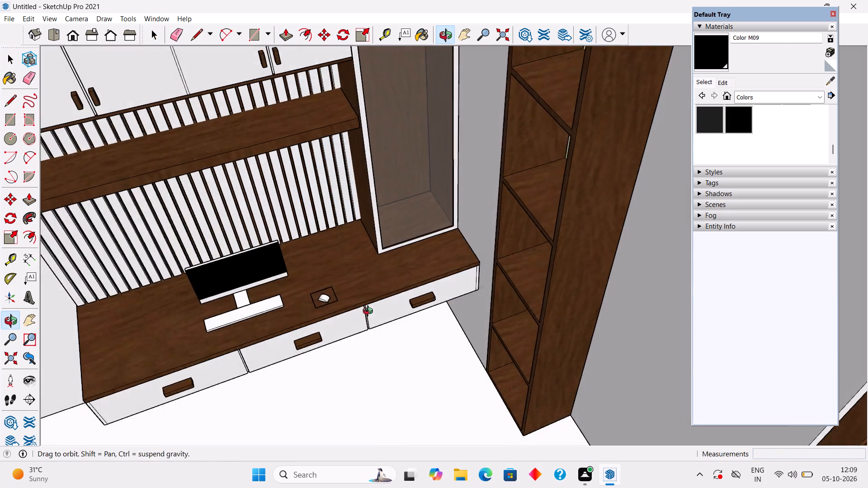
middle_click_drag(370, 312, 371, 312)
scroll(371, 312, "down", 9)
left_click(81, 321)
scroll(302, 348, "up", 3)
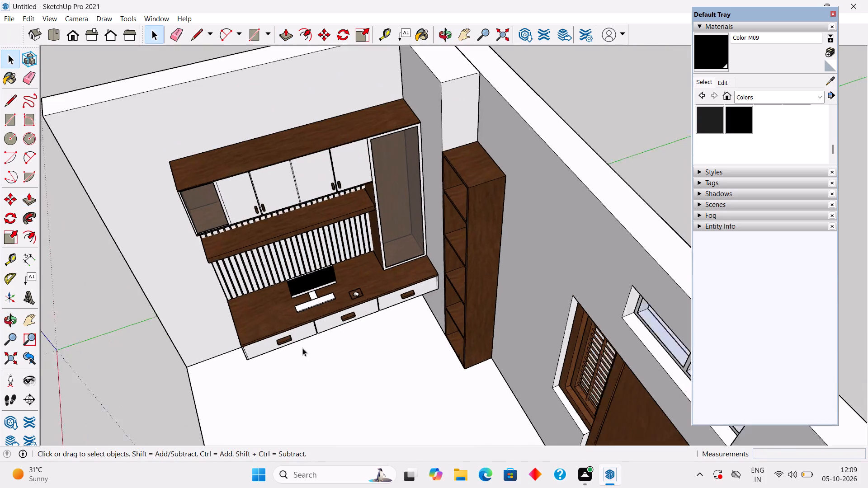
scroll(302, 348, "up", 3)
scroll(337, 315, "down", 13)
middle_click_drag(422, 279, 522, 177)
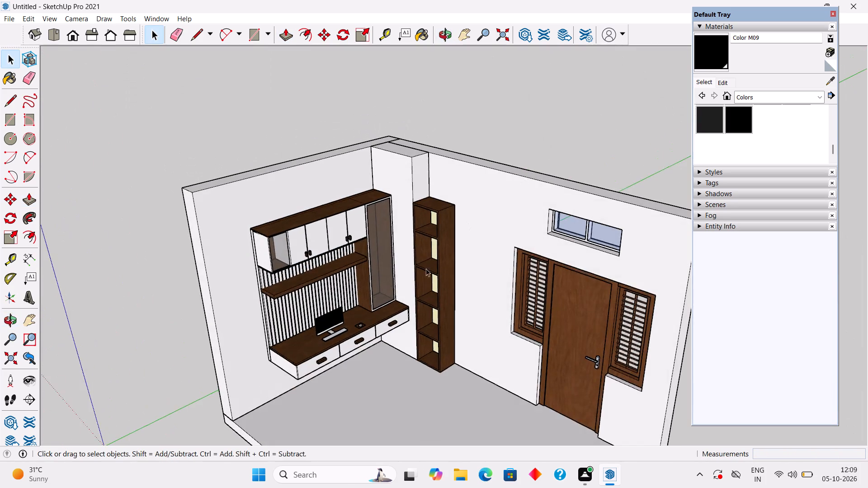
scroll(382, 302, "up", 6)
middle_click_drag(393, 300, 501, 275)
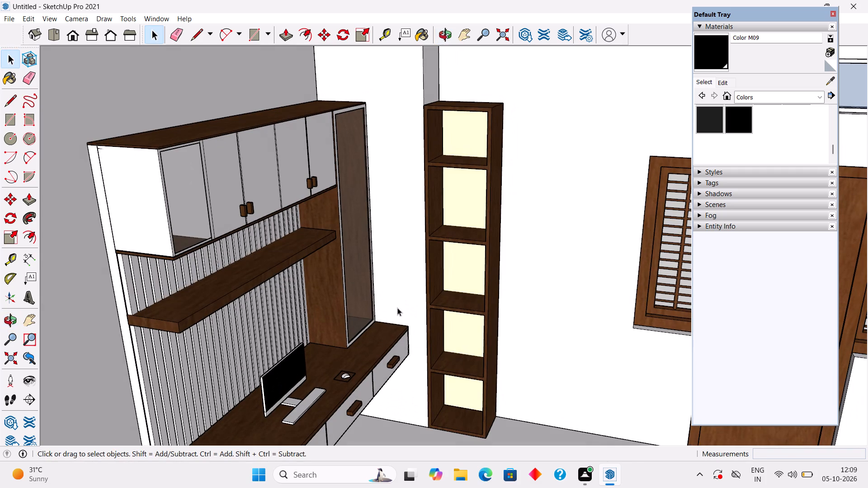
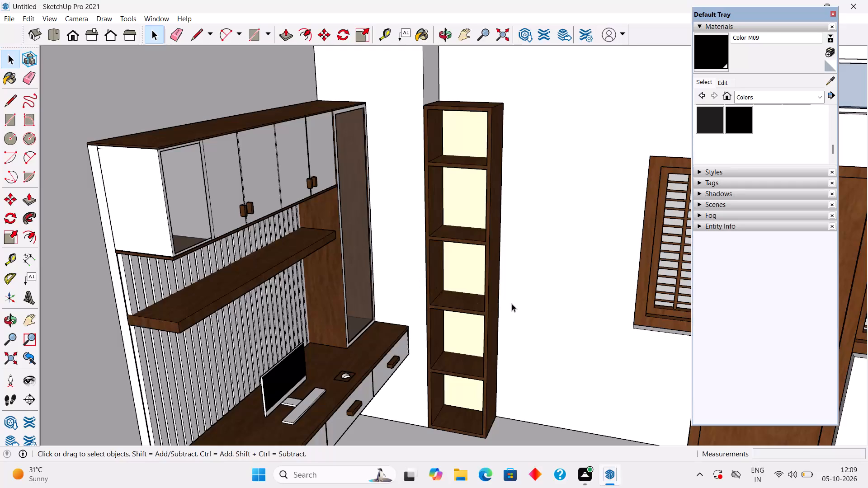
Draw a rectangle about 6 15/16" by 9 3/4" on the tall bookcase's uppermost inner shelf and pull it up about 1 3/16".
scroll(512, 304, "down", 2)
scroll(491, 233, "up", 8)
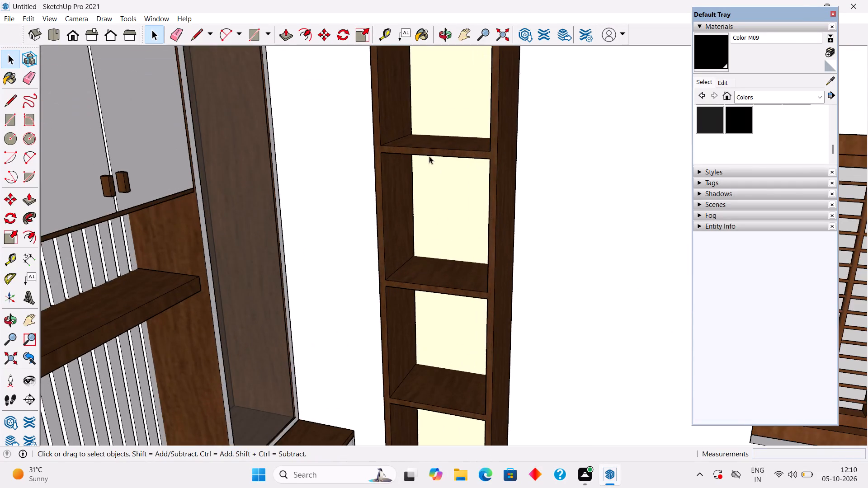
middle_click_drag(414, 144, 451, 205)
scroll(451, 205, "down", 8)
scroll(434, 99, "up", 10)
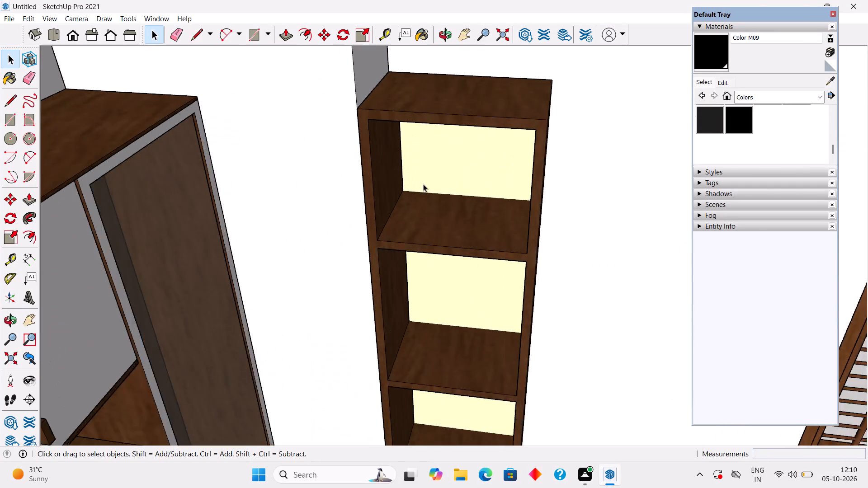
scroll(423, 184, "up", 6)
key("r")
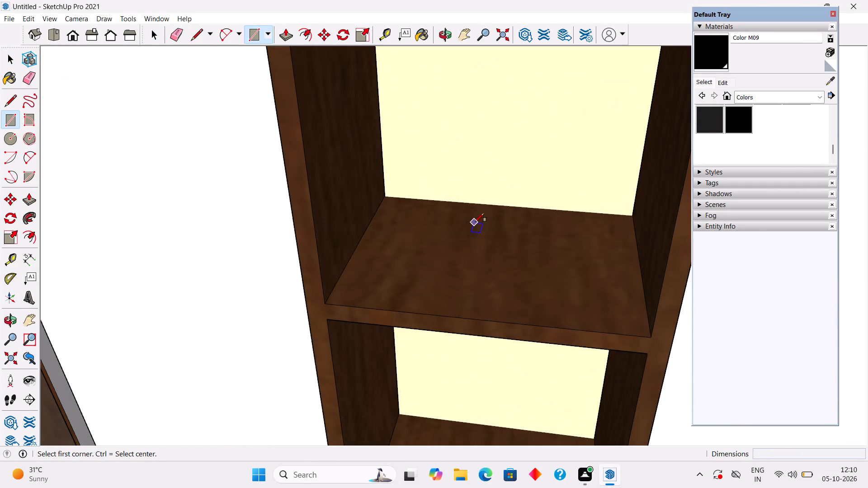
left_click(488, 215)
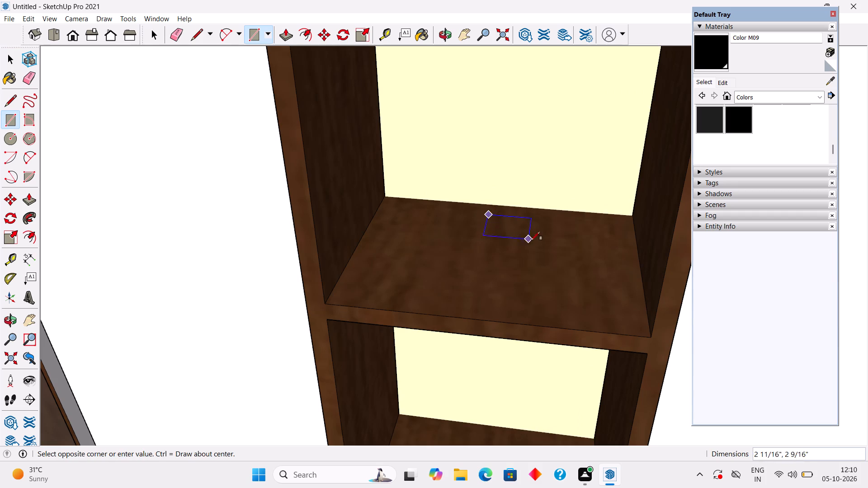
left_click(606, 323)
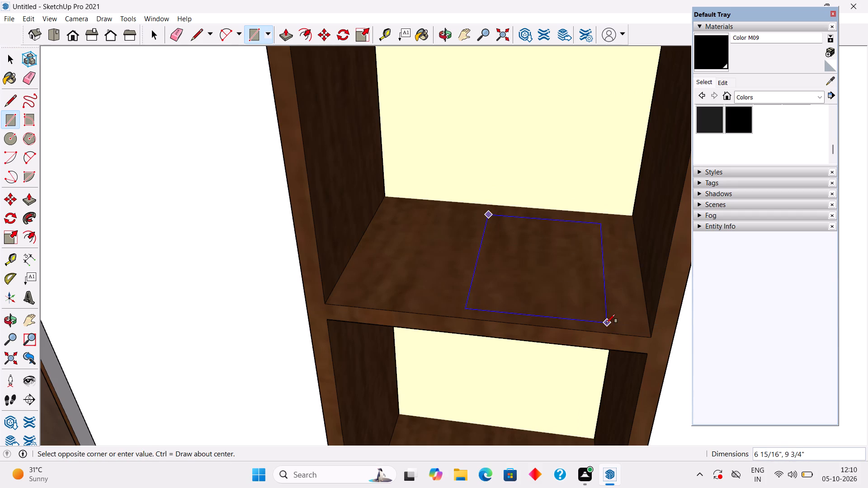
key("space")
key("p")
left_click(580, 307)
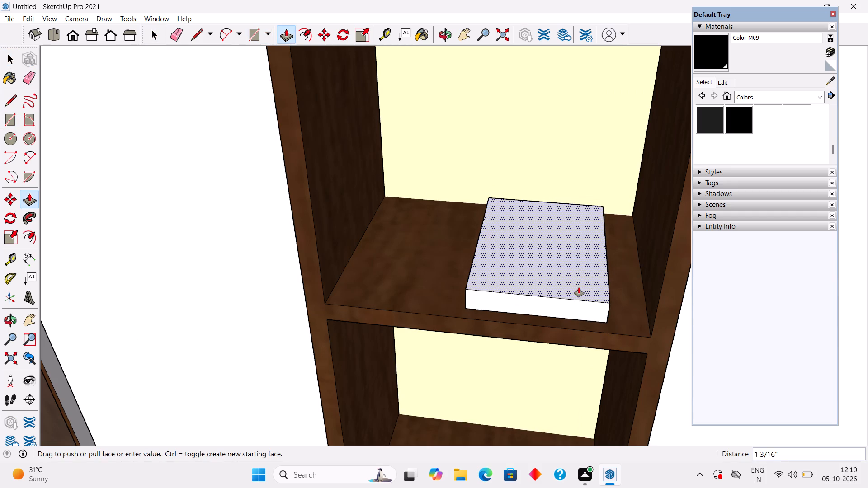
left_click(579, 287)
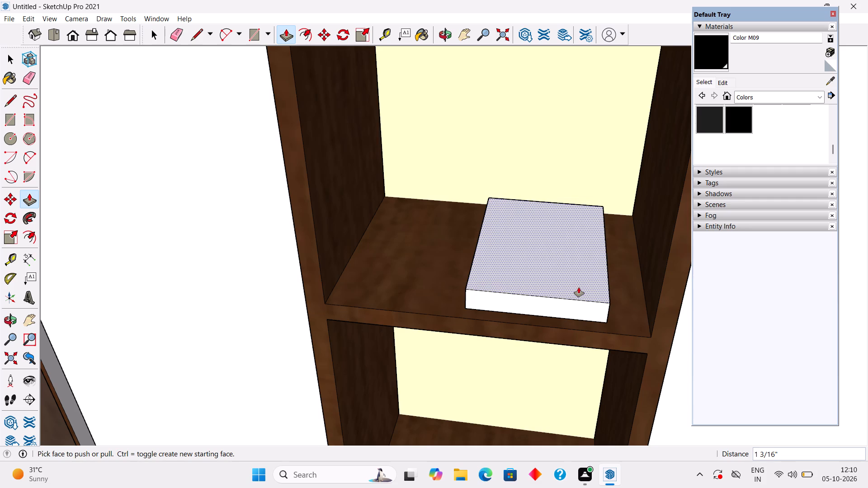
Make the new flat block on the shelf a group and deselect it.
key("space")
triple_click(579, 287)
right_click(579, 287)
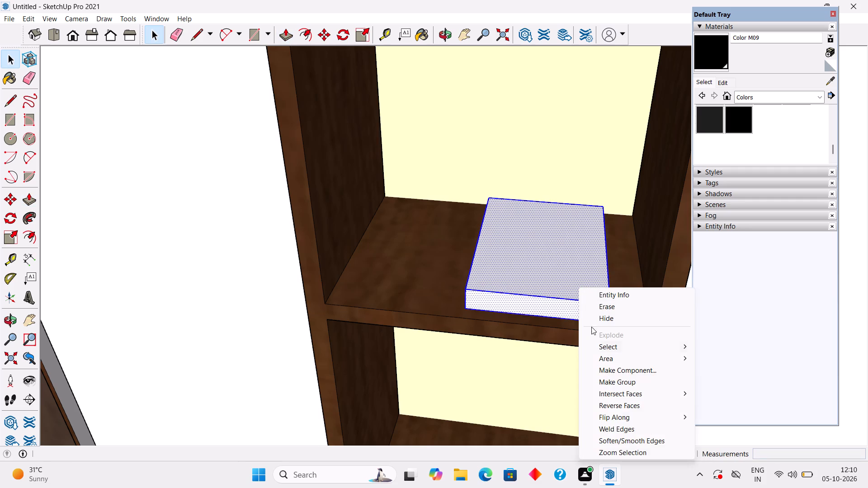
left_click(602, 378)
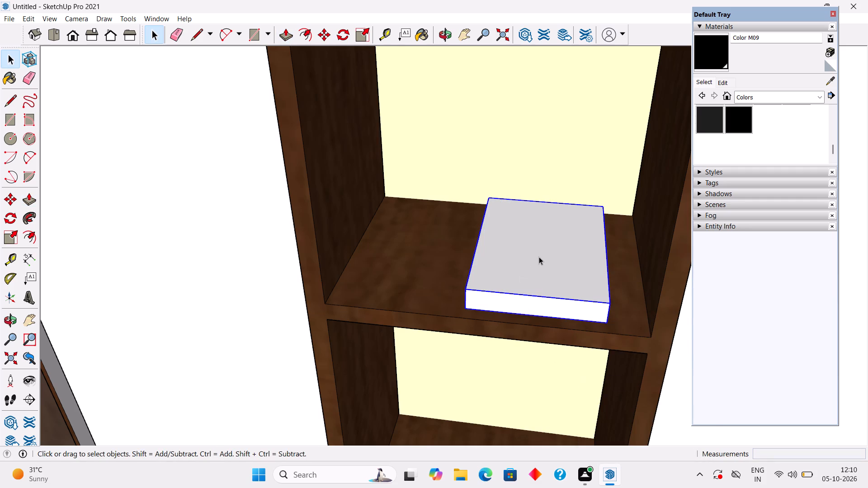
scroll(542, 253, "up", 3)
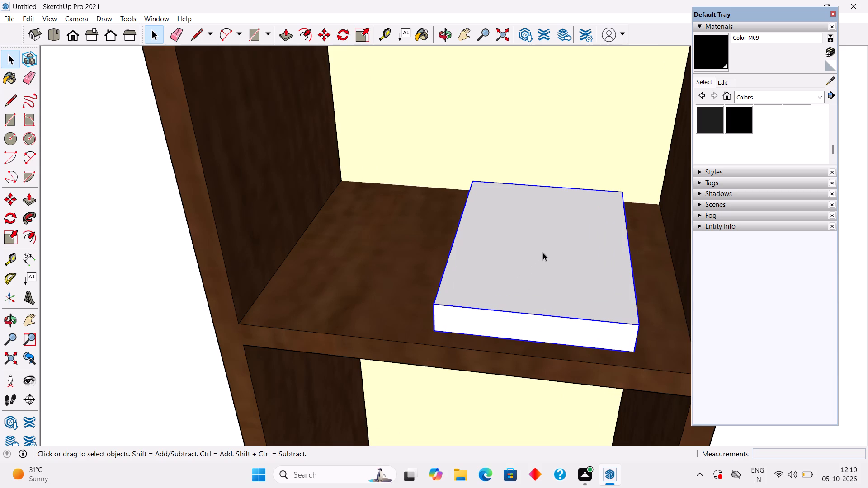
key("space")
scroll(349, 273, "down", 17)
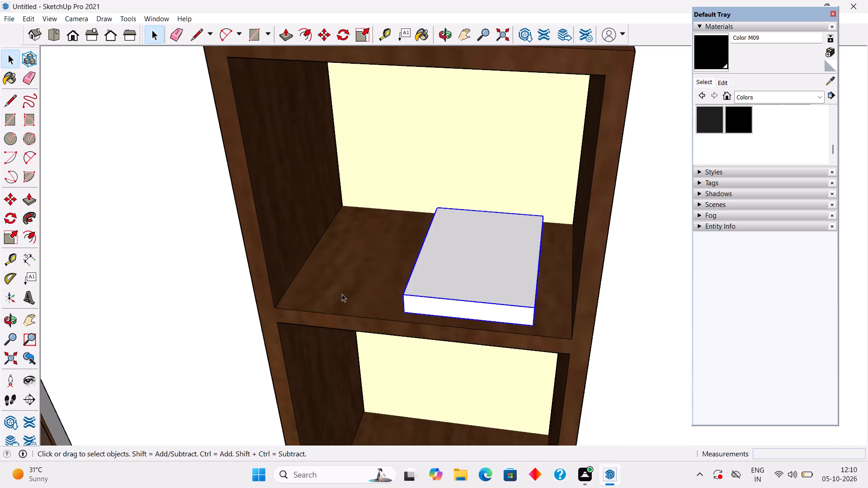
scroll(349, 284, "down", 20)
scroll(349, 284, "down", 2)
left_click(401, 125)
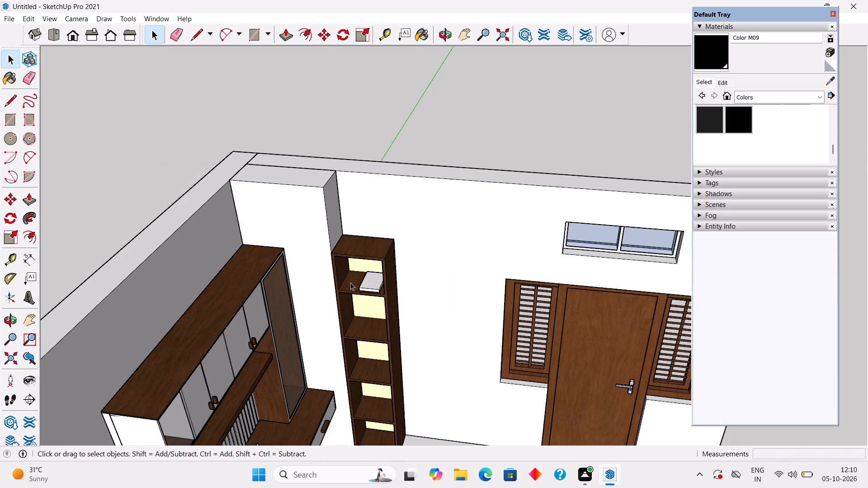
Draw a rectangle about 6 15/16" by 6 1/8" across the block's top face and pull it up 1".
scroll(351, 283, "up", 18)
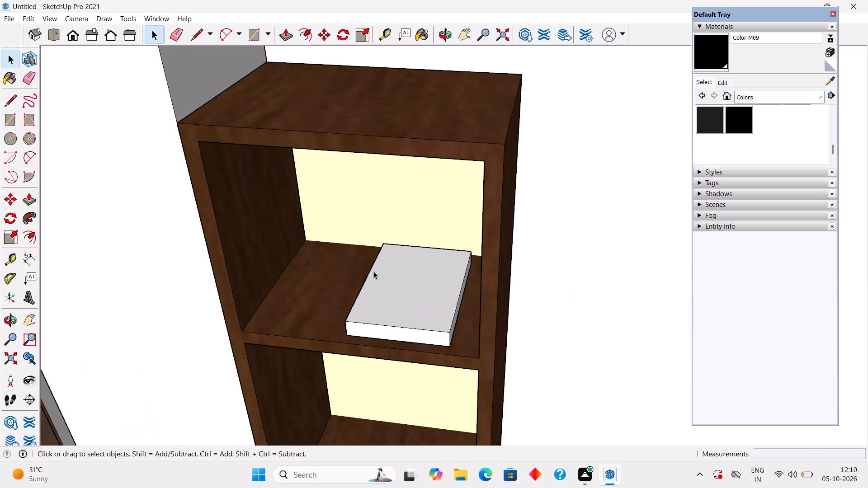
key("r")
left_click(377, 258)
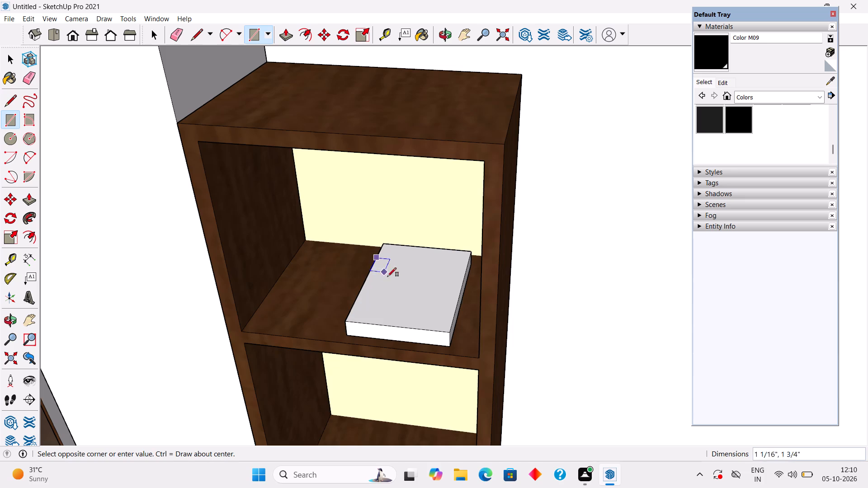
left_click(451, 316)
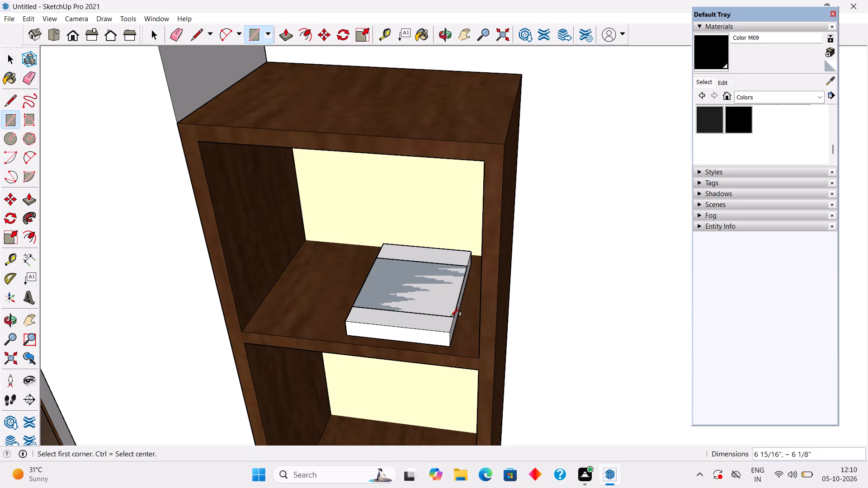
key("space")
type("p")
left_click(435, 300)
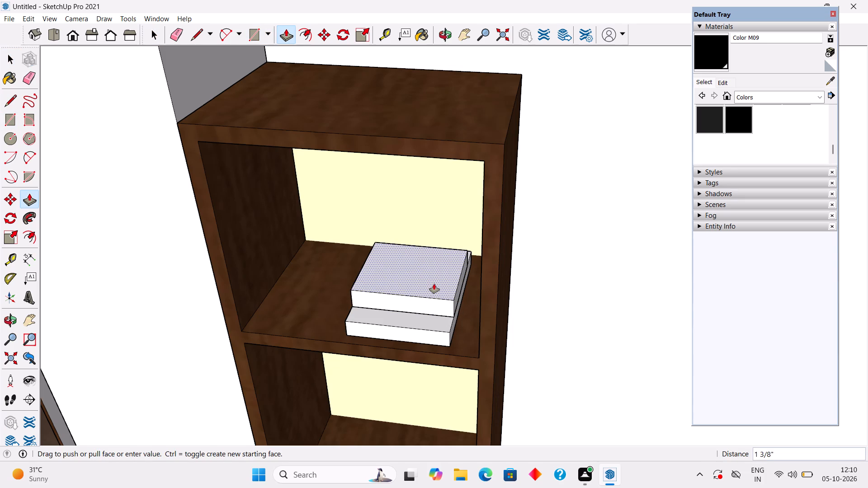
type("1\"")
key("Return")
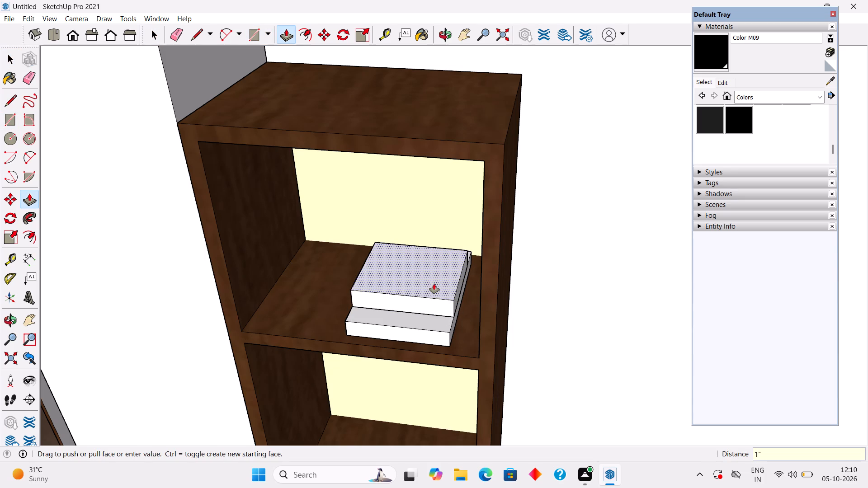
key("space")
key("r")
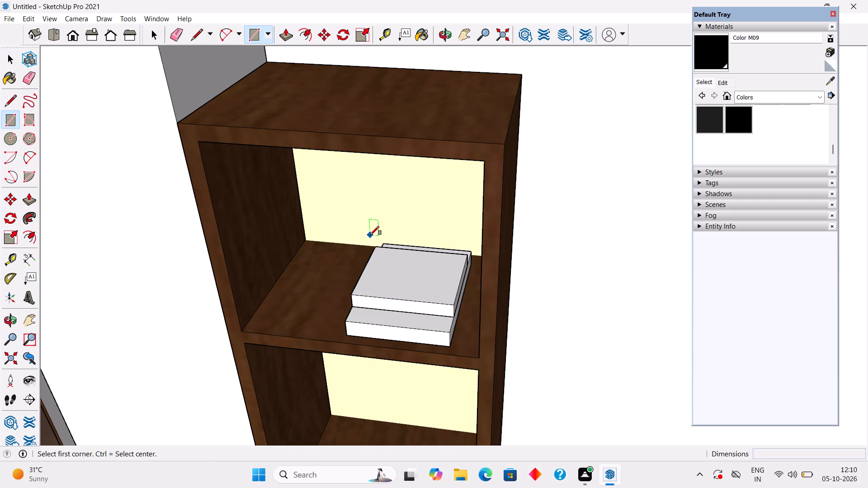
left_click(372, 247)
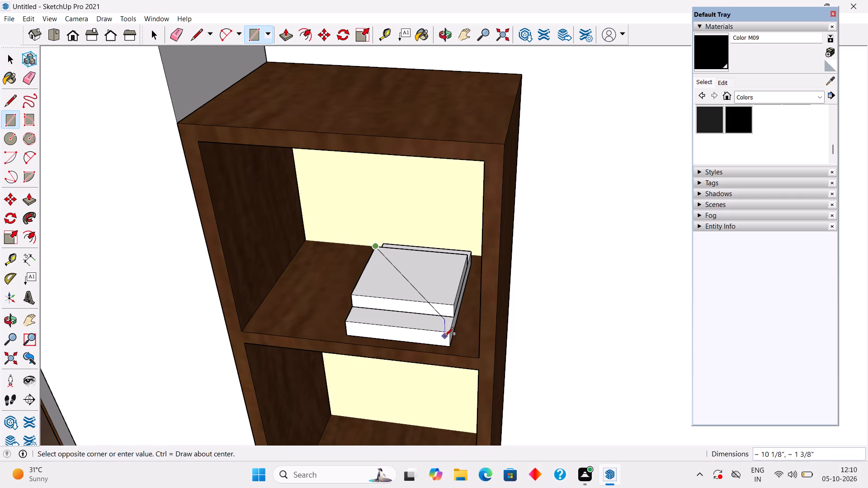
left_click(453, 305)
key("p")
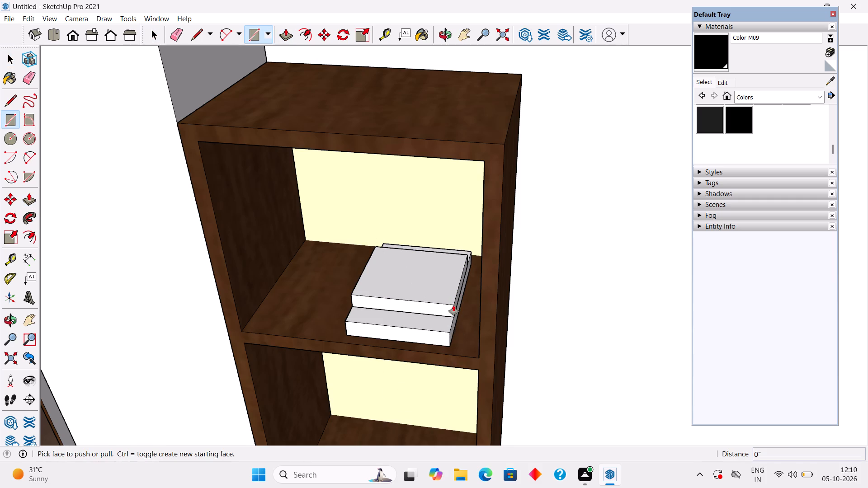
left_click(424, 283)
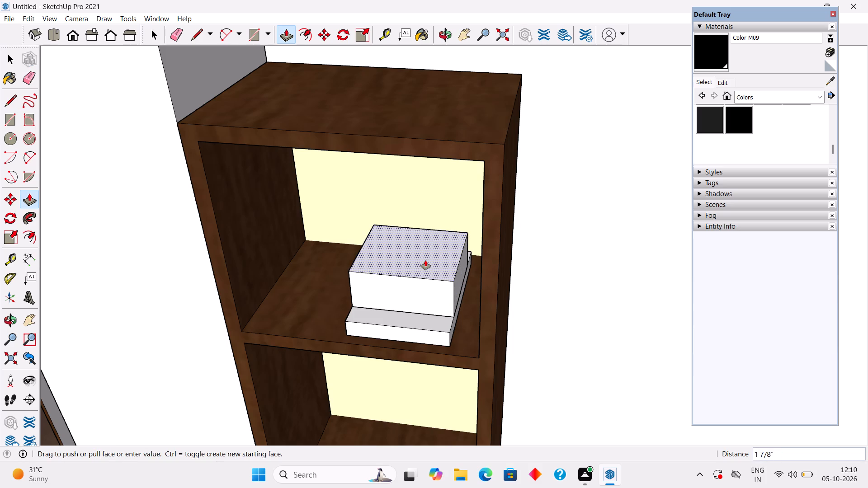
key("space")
Make the second block, stacked on the first, a group.
triple_click(426, 283)
right_click(426, 283)
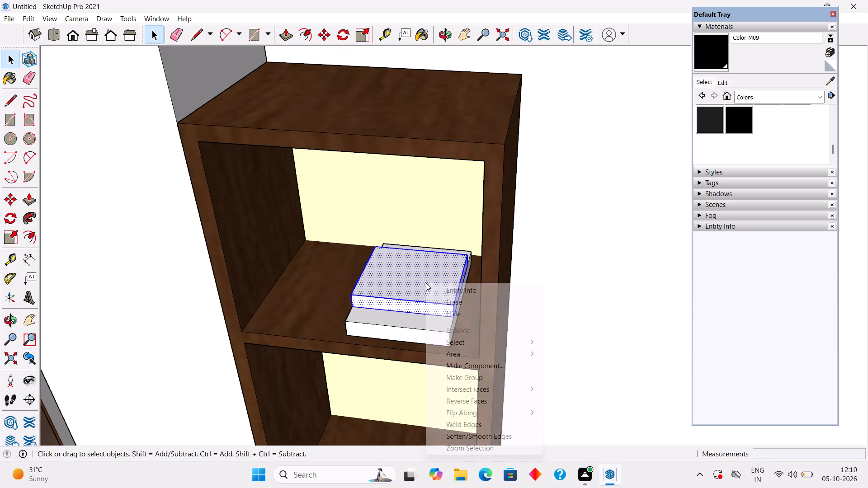
left_click(457, 376)
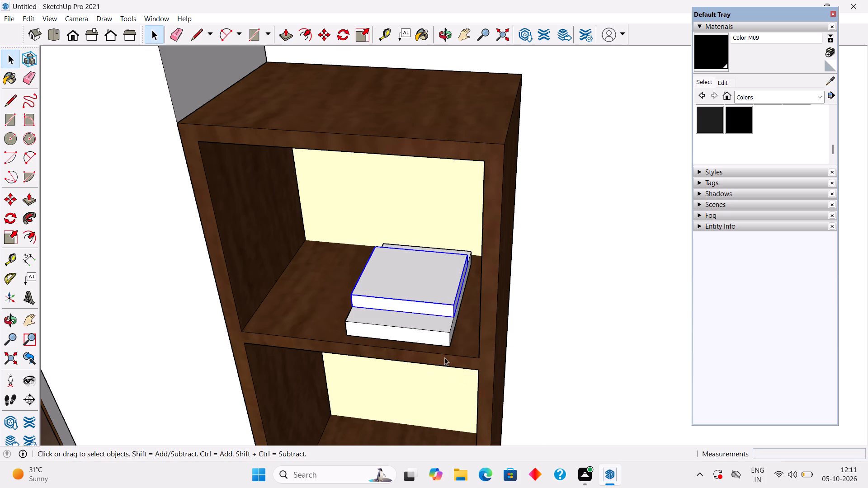
Draw a rectangle about 6 15/16" by 6 1/8" over the second block's top face and pull it up about 1 1/4".
key("r")
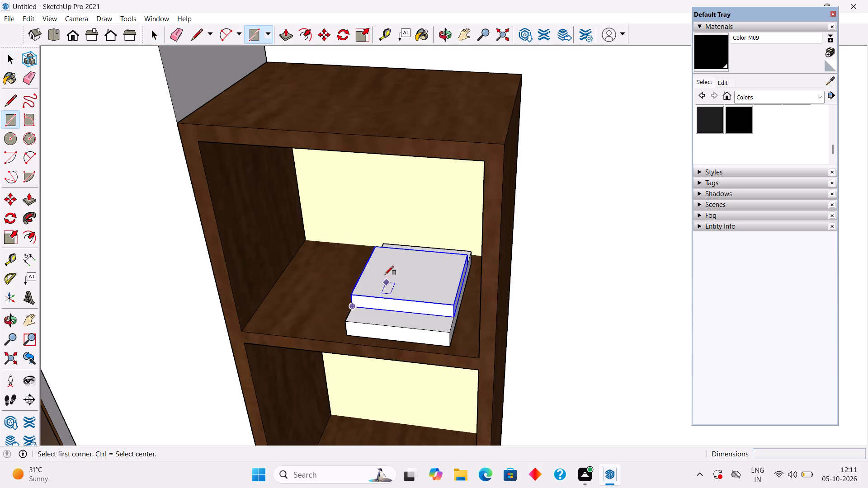
key("space")
left_click(340, 292)
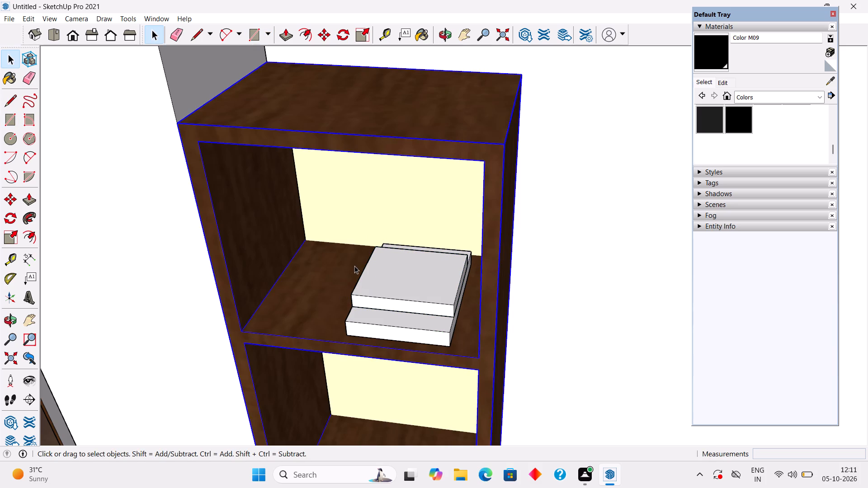
key("r")
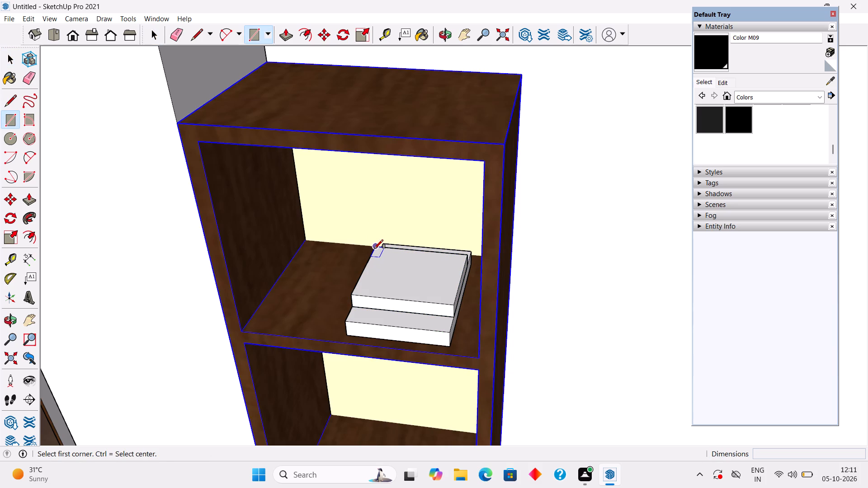
left_click(374, 249)
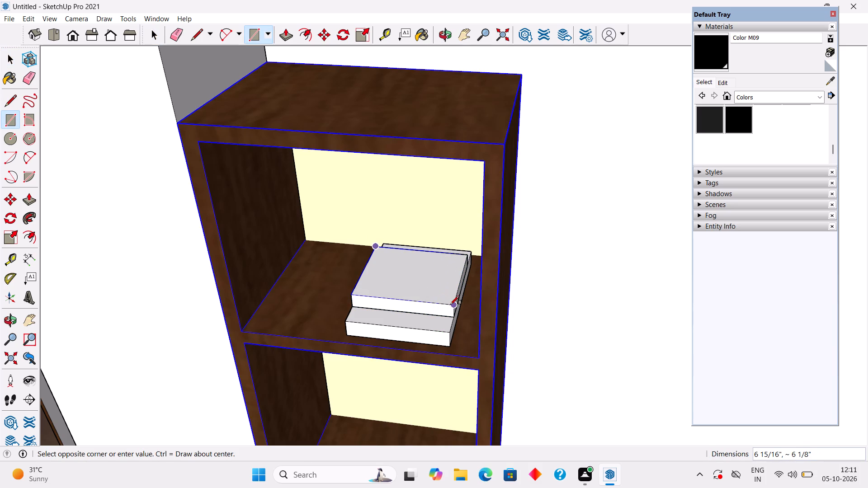
left_click(450, 305)
key("p")
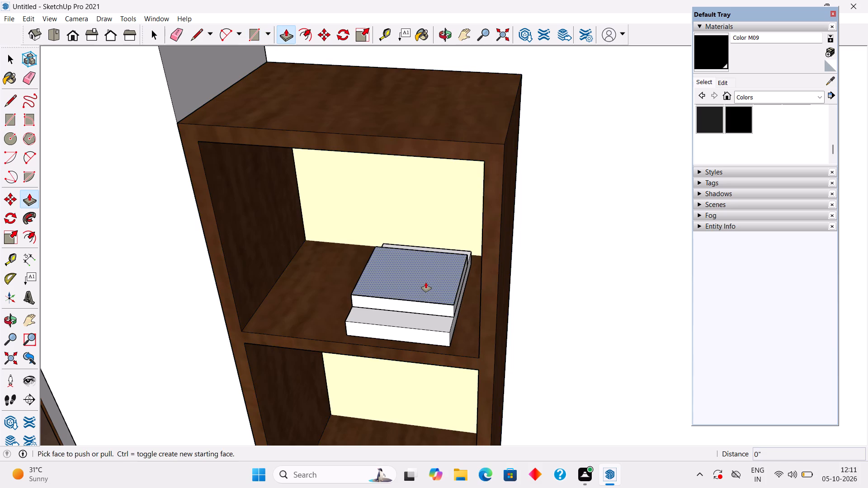
left_click(426, 282)
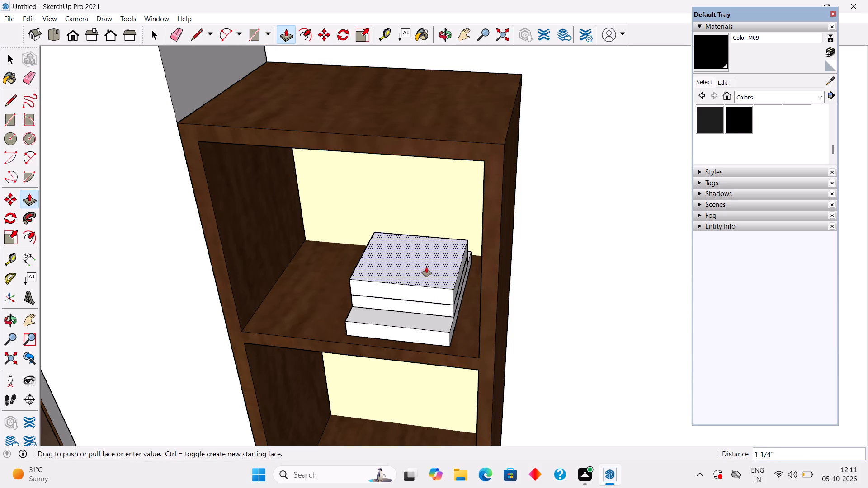
left_click(426, 267)
Extend the third block's front face outward by about 1 9/16" and its right side face by about 5/16".
left_click(416, 293)
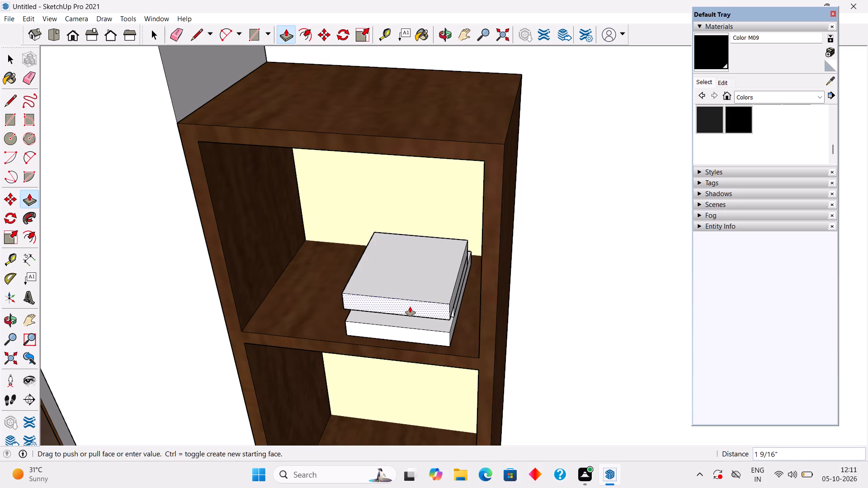
left_click(410, 307)
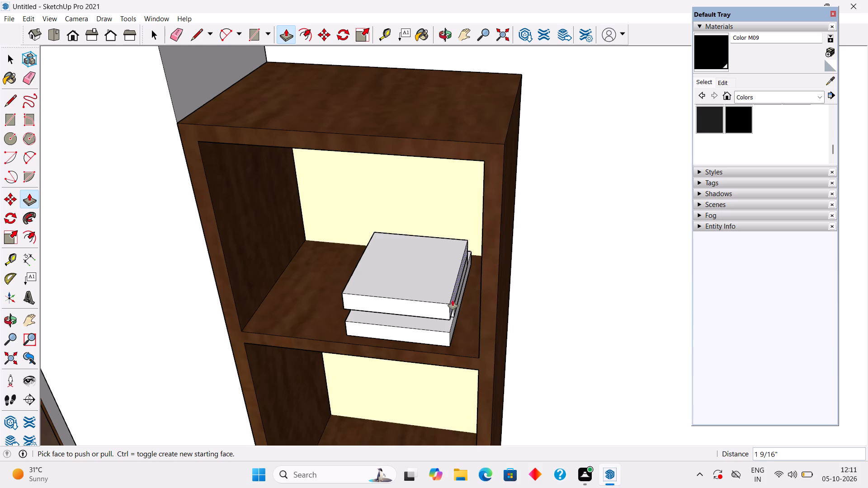
left_click(453, 300)
left_click(457, 300)
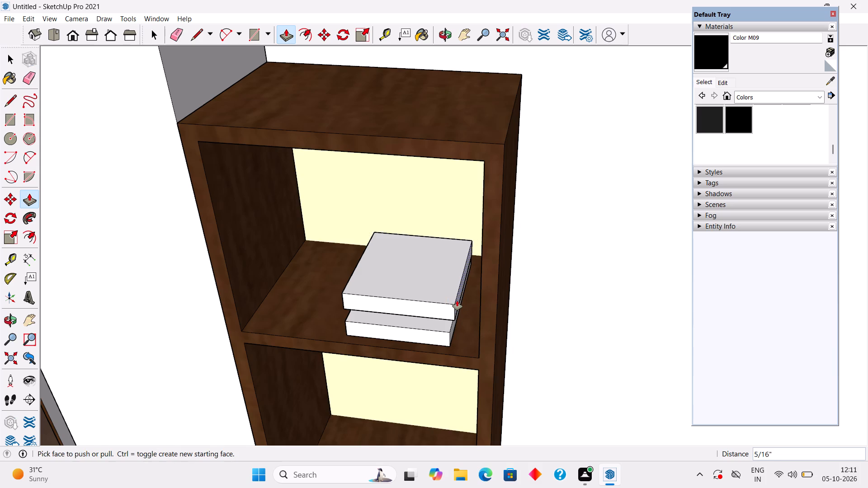
key("space")
middle_click_drag(424, 323, 433, 225)
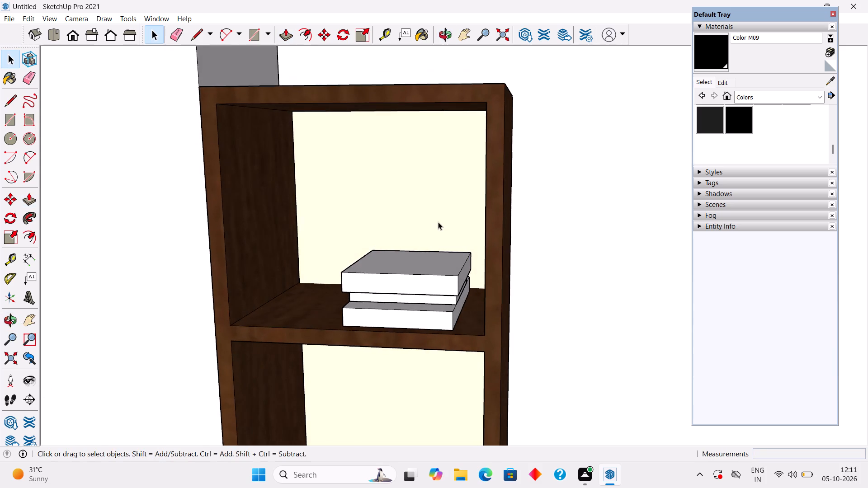
Draw a thin strip rectangle about 1/16" by 7 1/4" across the full width of the third block's front face.
scroll(438, 223, "down", 6)
middle_click_drag(401, 242, 494, 269)
scroll(381, 287, "up", 5)
scroll(417, 258, "up", 5)
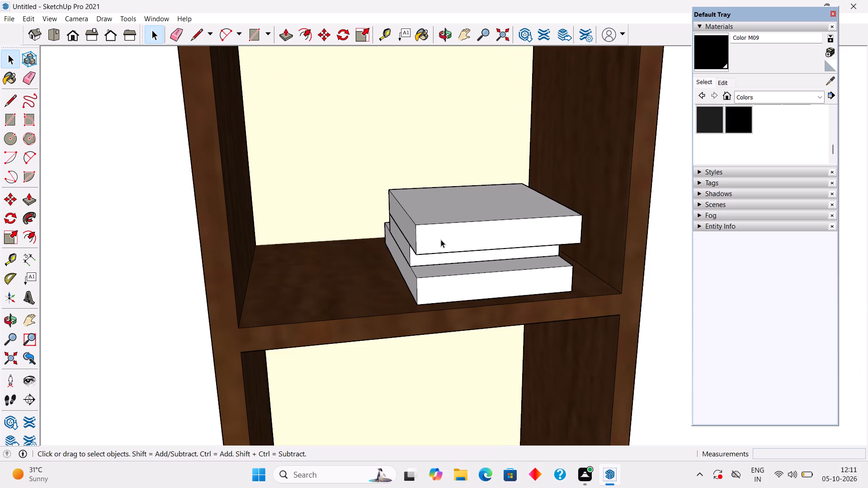
key("r")
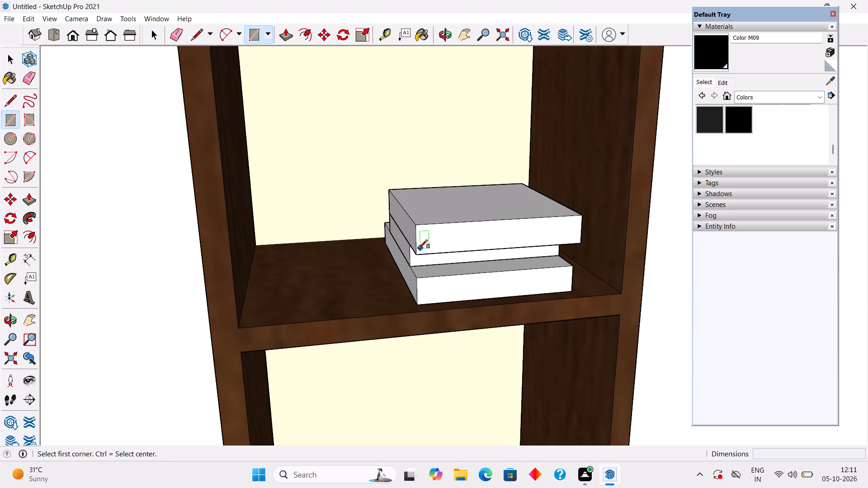
left_click(417, 247)
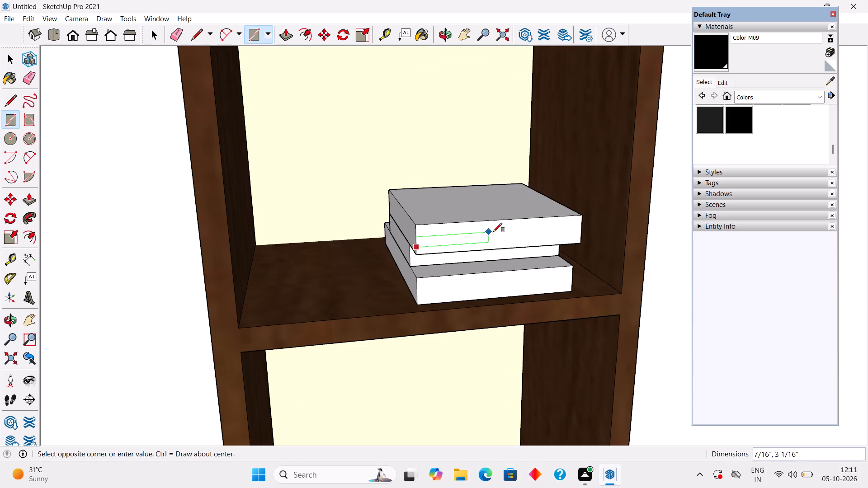
scroll(580, 238, "up", 15)
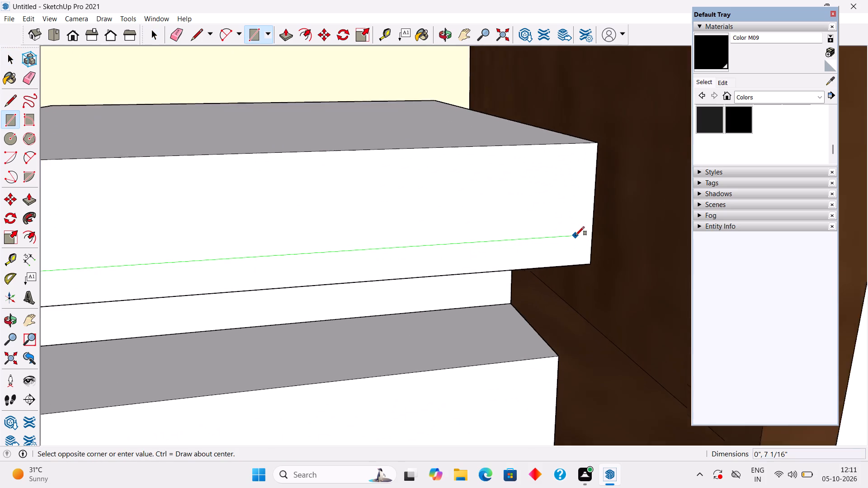
scroll(576, 235, "up", 1)
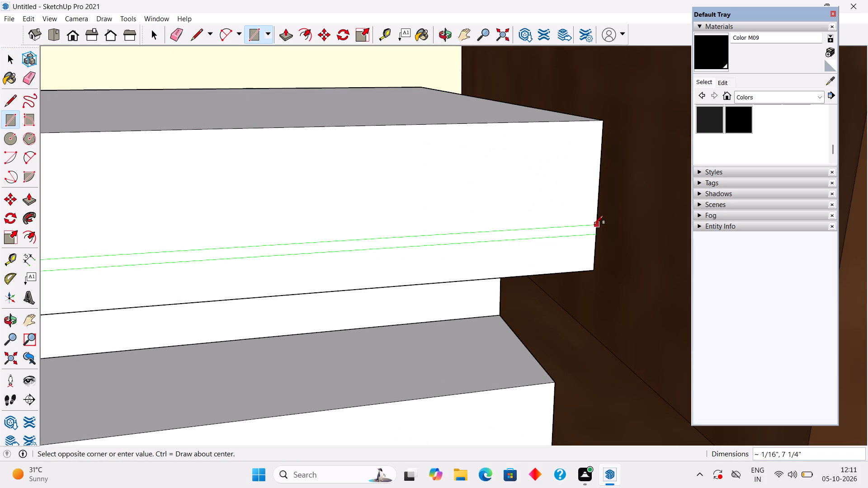
left_click(594, 225)
key("space")
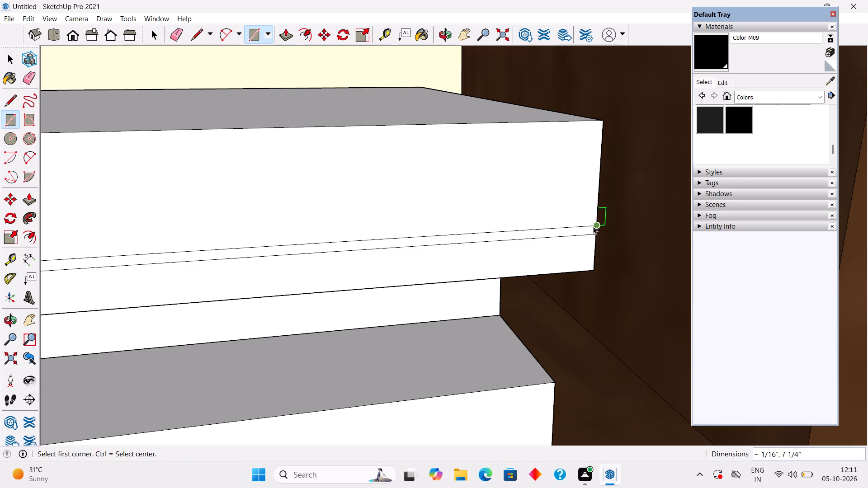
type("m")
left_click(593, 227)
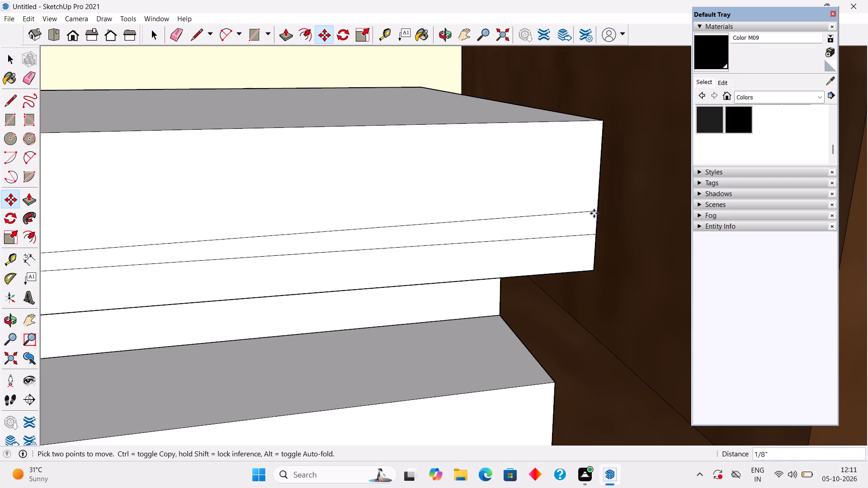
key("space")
Copy the thin strip about 3/16" straight up on the third block's front face.
double_click(587, 230)
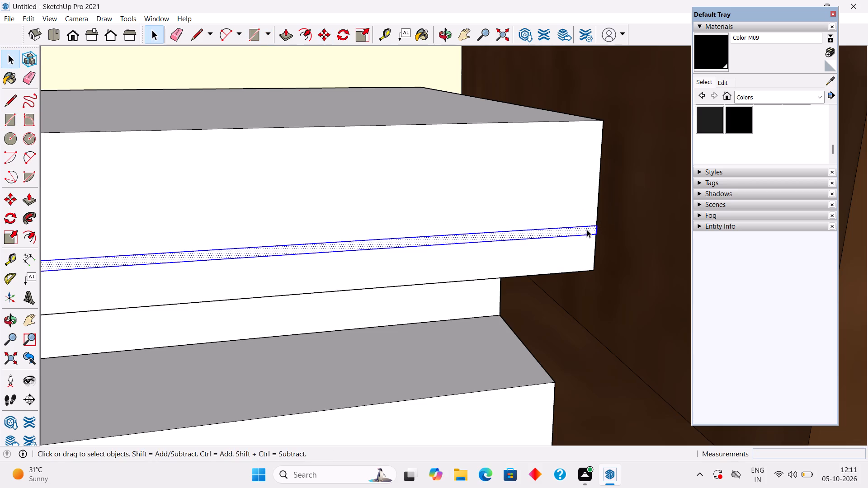
key("m")
left_click(587, 230)
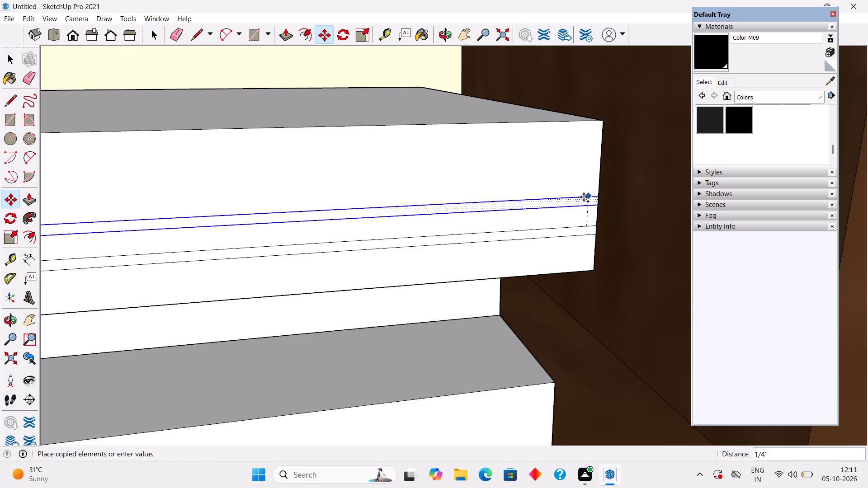
left_click(585, 206)
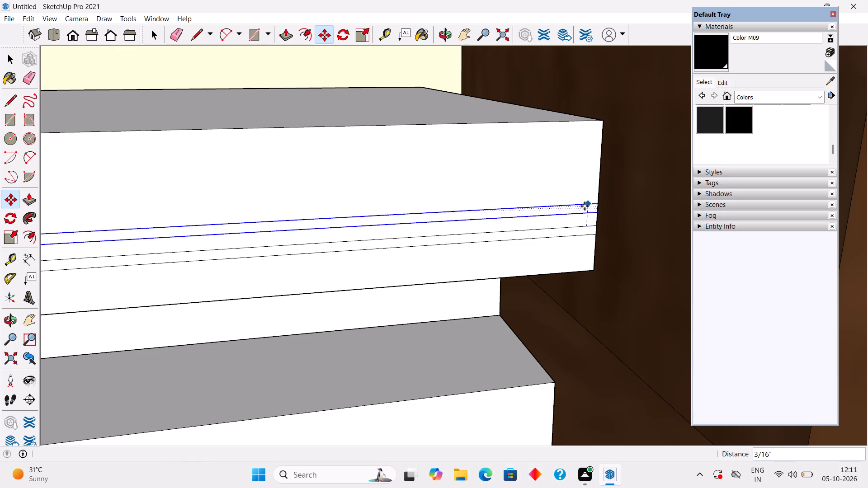
left_click(585, 206)
left_click(586, 211)
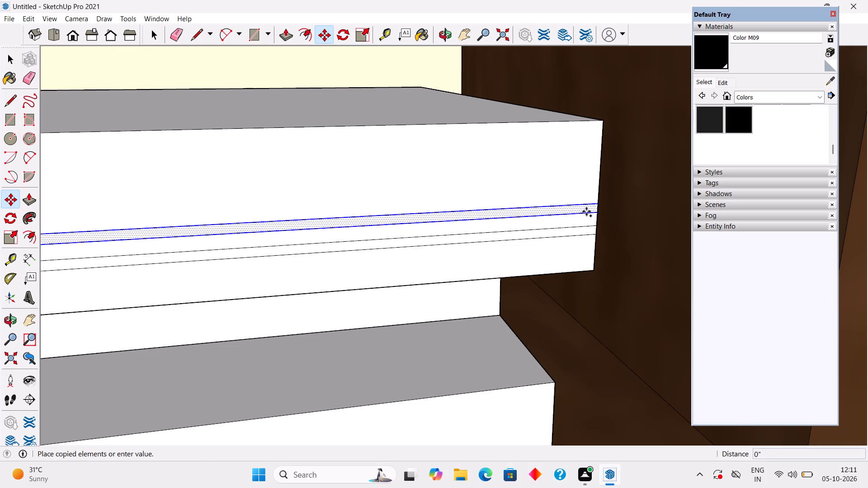
left_click_drag(586, 208, 586, 204)
key("space")
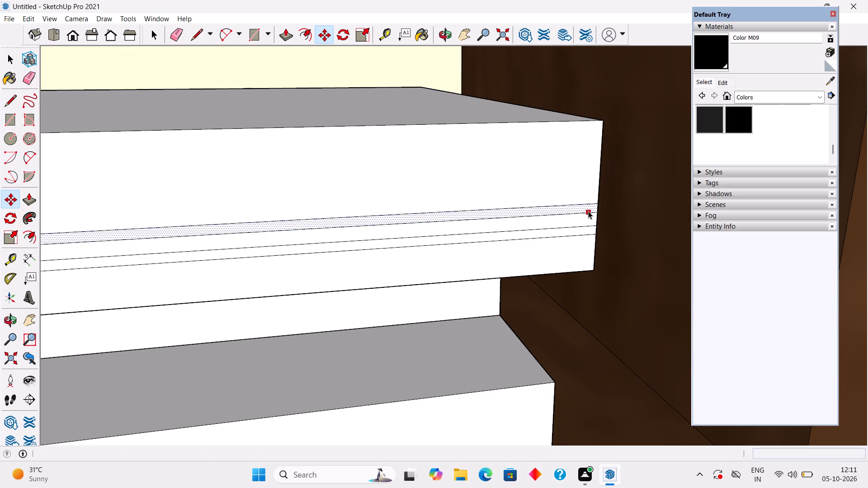
Copy the second strip about 3/16" straight up to make a third strip on the front face.
double_click(588, 210)
key("m")
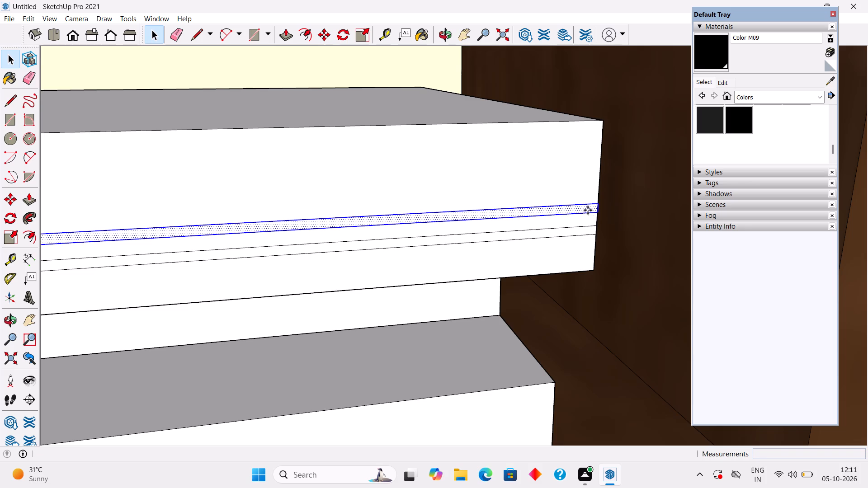
left_click(588, 210)
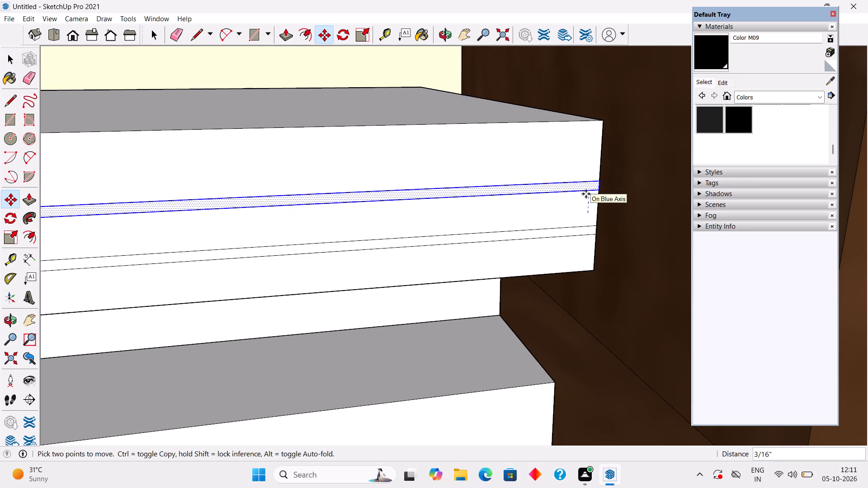
left_click(585, 191)
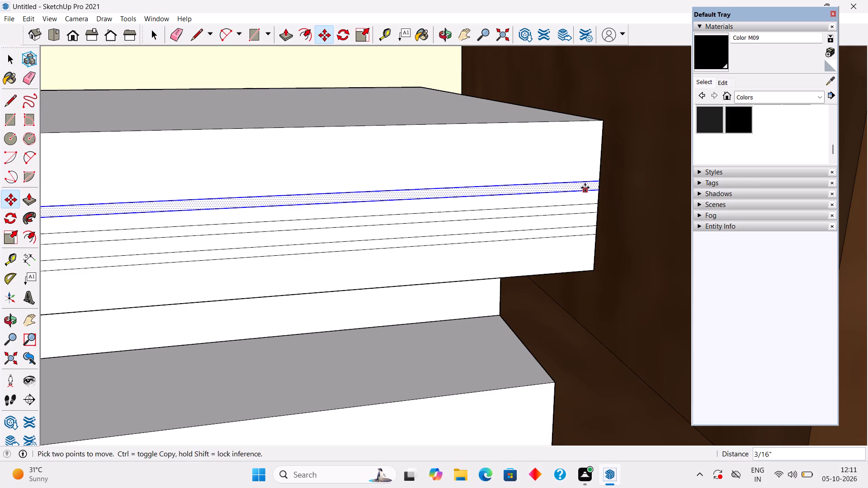
left_click(585, 188)
key("space")
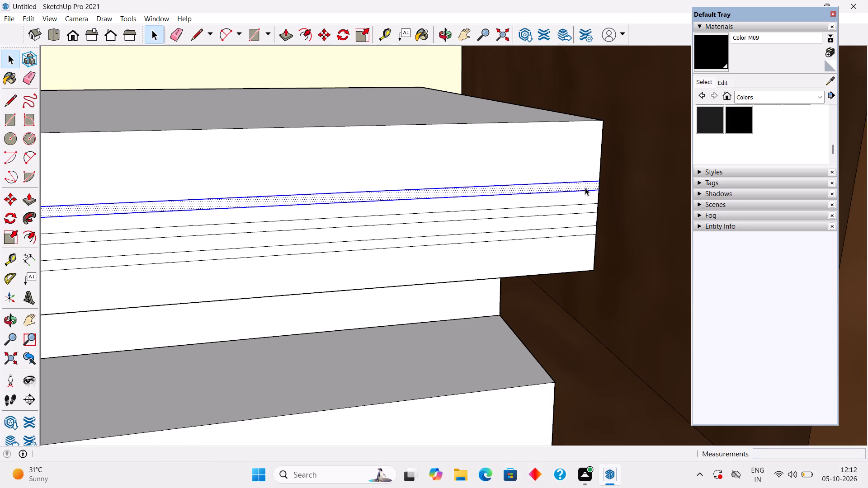
Move the uppermost strip about 3/16" further up the third block's front face.
left_click(585, 188)
double_click(585, 188)
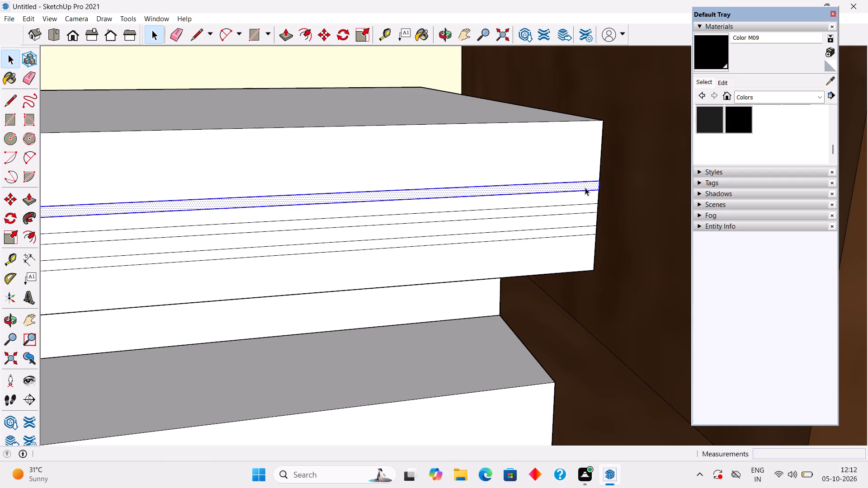
key("m")
left_click(585, 188)
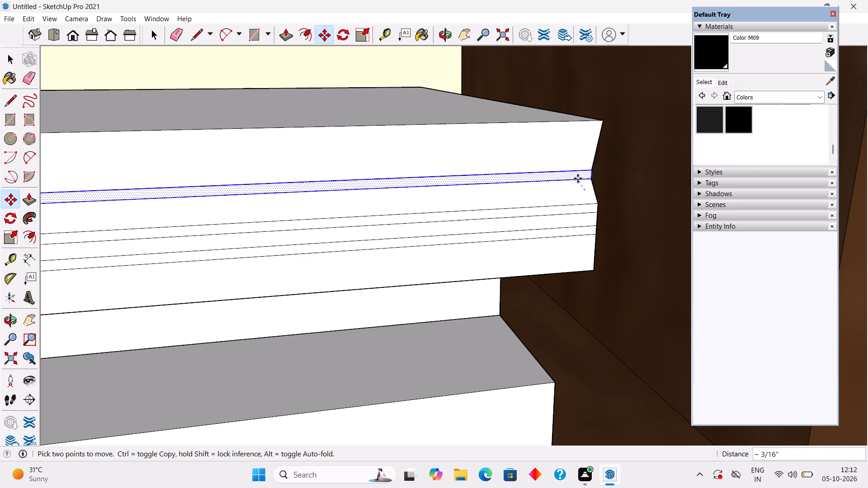
left_click(578, 174)
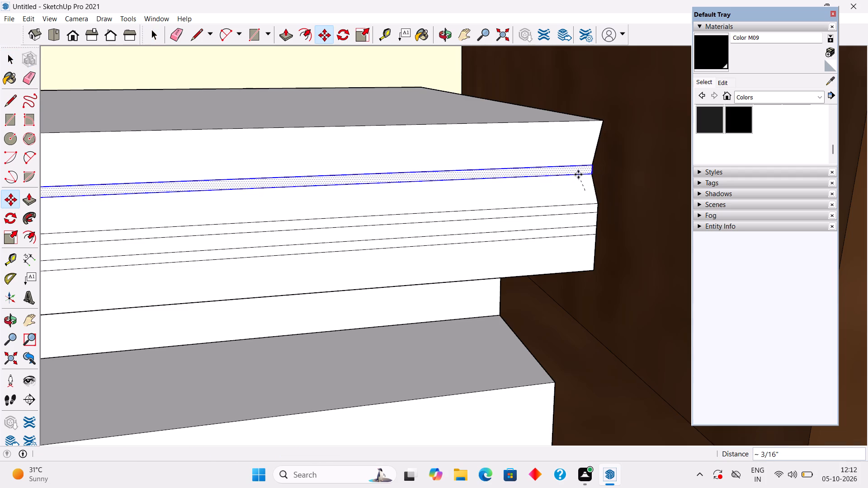
scroll(581, 192, "down", 13)
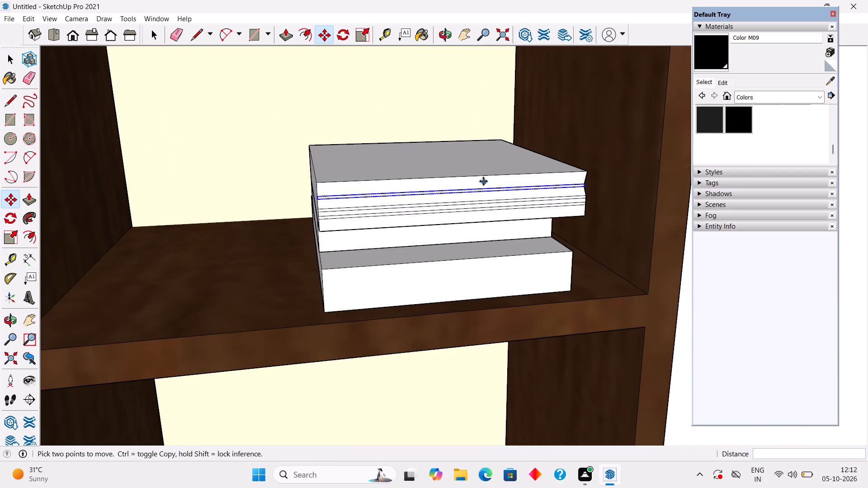
key("space")
Push all three strips about 1/16" into the third block's front face to form page-like grooves.
scroll(538, 179, "up", 5)
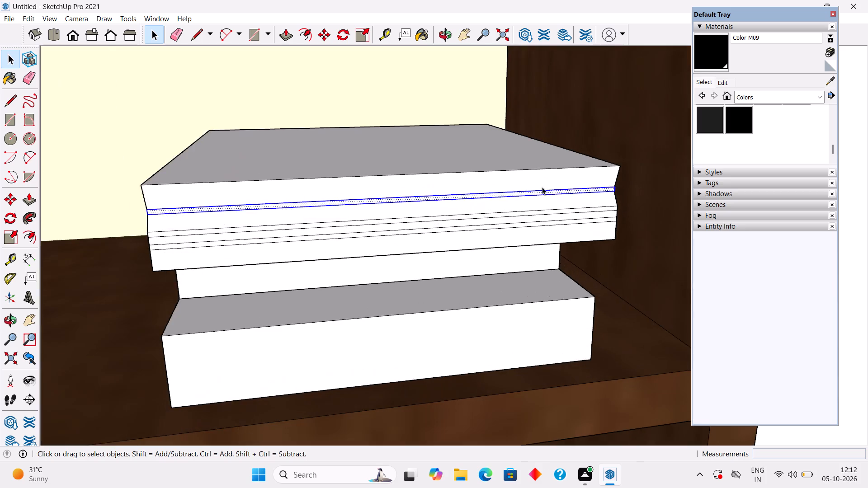
scroll(542, 187, "up", 5)
left_click(543, 187)
key("p")
scroll(551, 194, "up", 8)
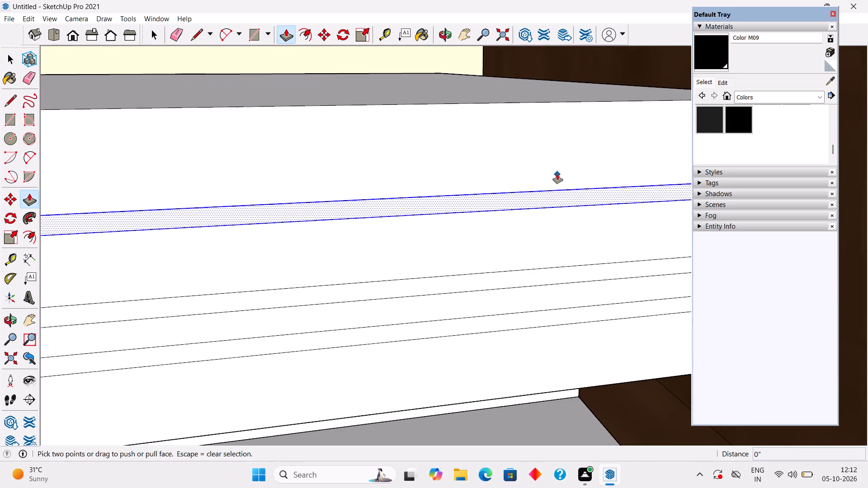
key("space")
left_click(532, 201)
left_click(532, 201)
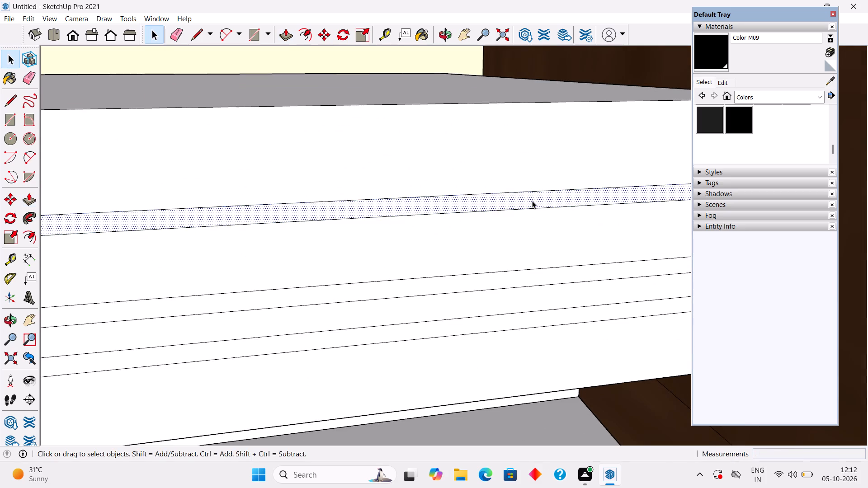
key("p")
left_click(532, 201)
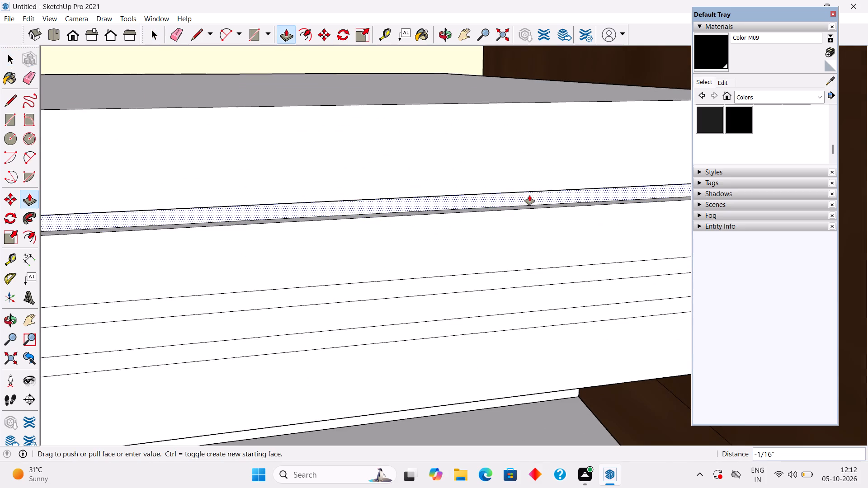
left_click(529, 195)
double_click(533, 273)
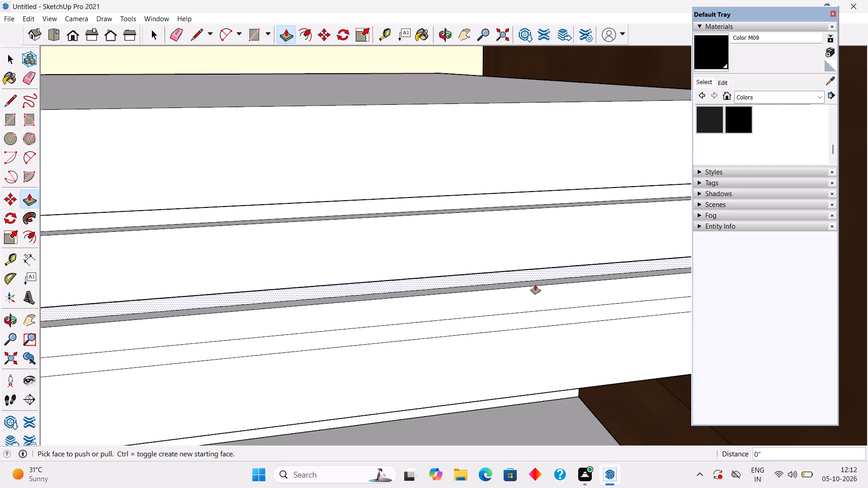
left_click(539, 314)
left_click(540, 314)
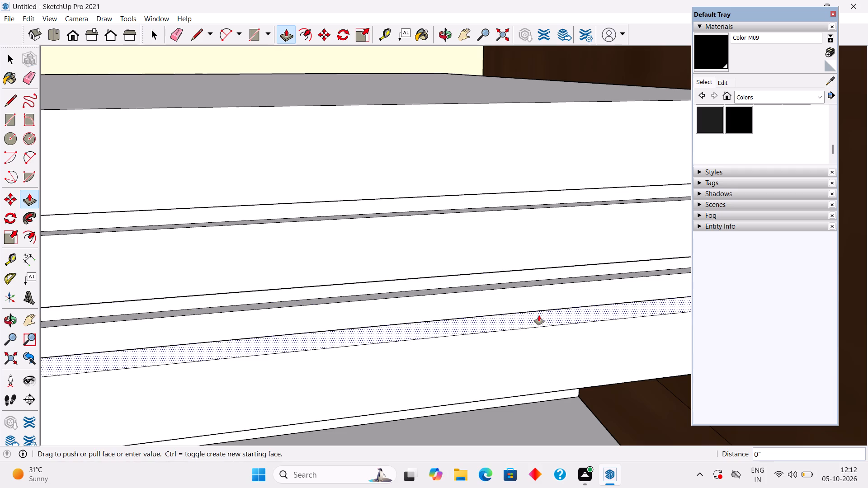
double_click(539, 316)
double_click(532, 318)
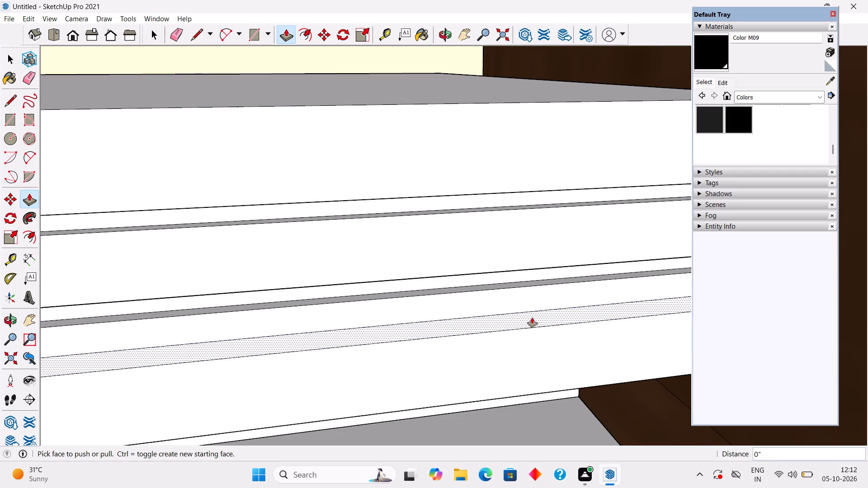
scroll(532, 318, "down", 18)
key("space")
Draw vertical lines about 11/16" and 9/16" down the third block's left front edge, from top corner to bottom corner, across the groove ends.
scroll(524, 312, "down", 6)
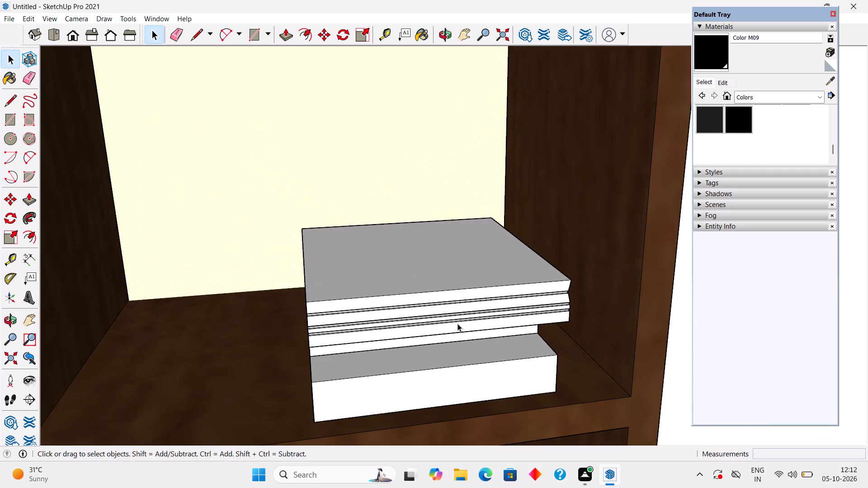
middle_click_drag(457, 324, 649, 250)
scroll(409, 299, "up", 6)
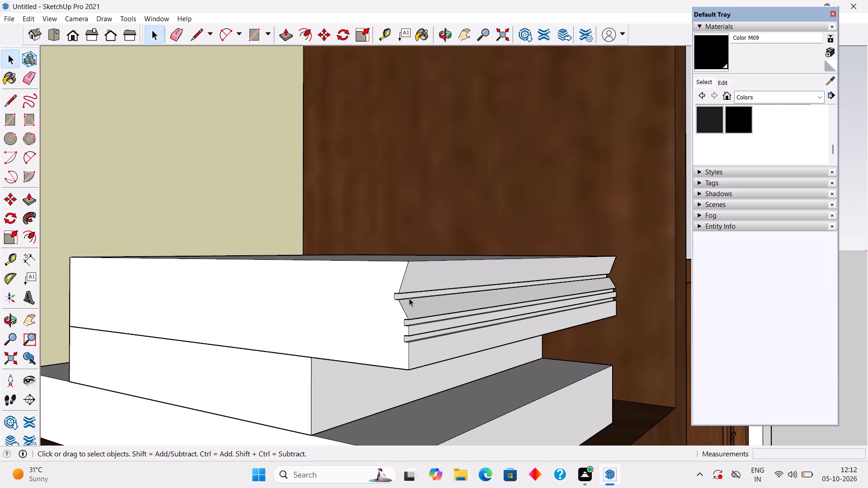
scroll(400, 357, "up", 5)
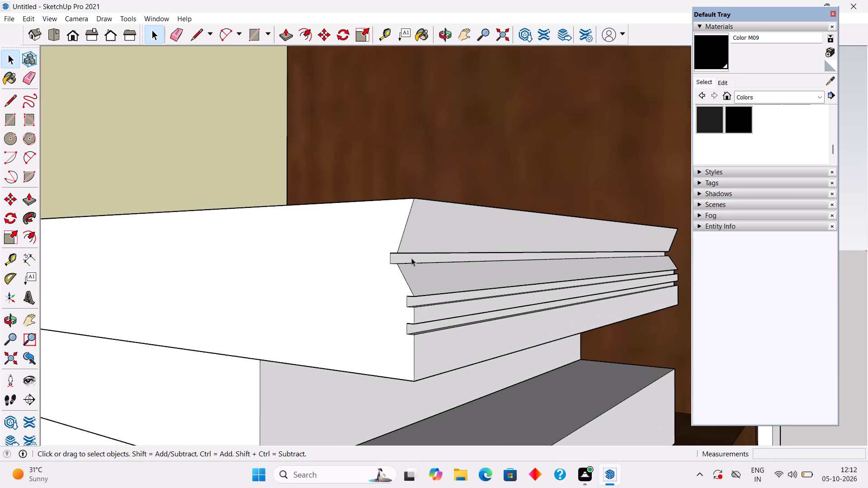
key("l")
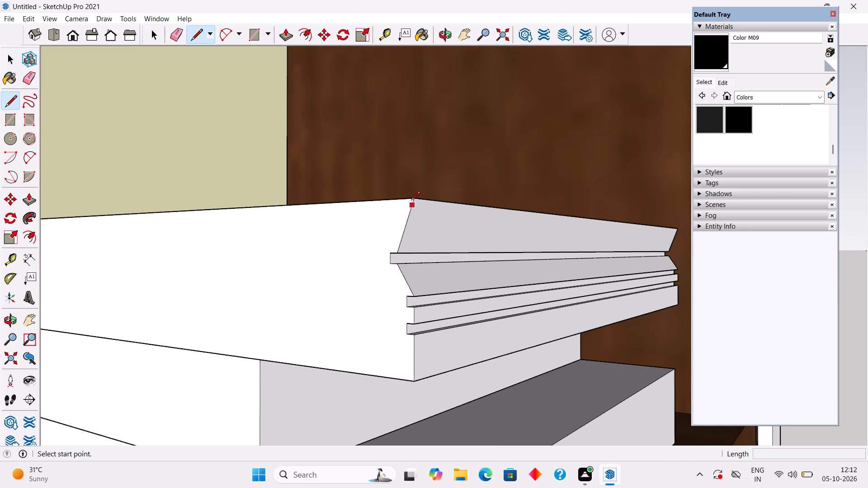
left_click_drag(411, 201, 417, 245)
left_click(413, 293)
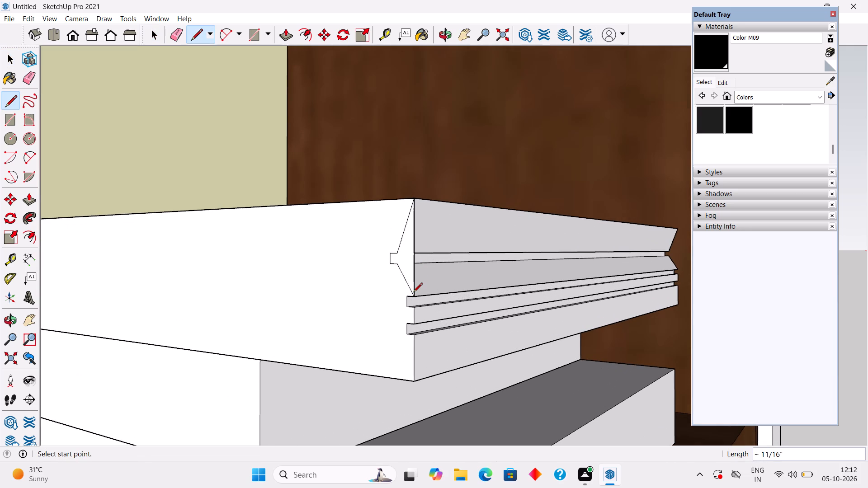
key("space")
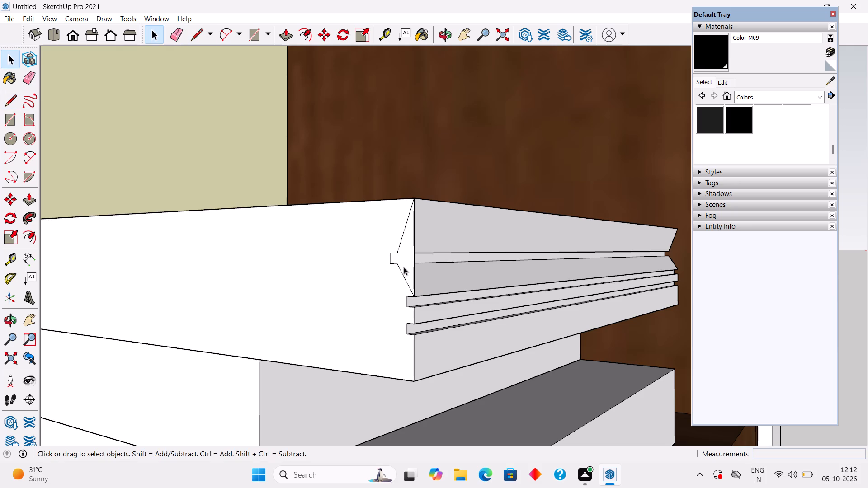
key("l")
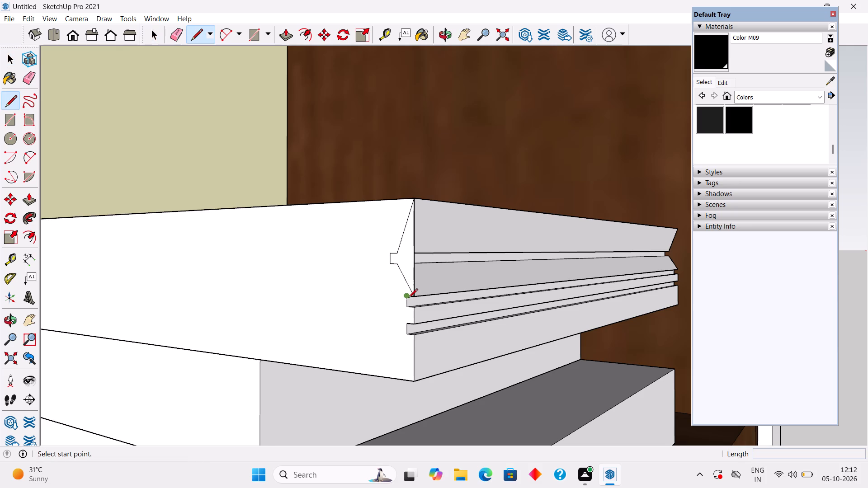
left_click(415, 297)
left_click(414, 378)
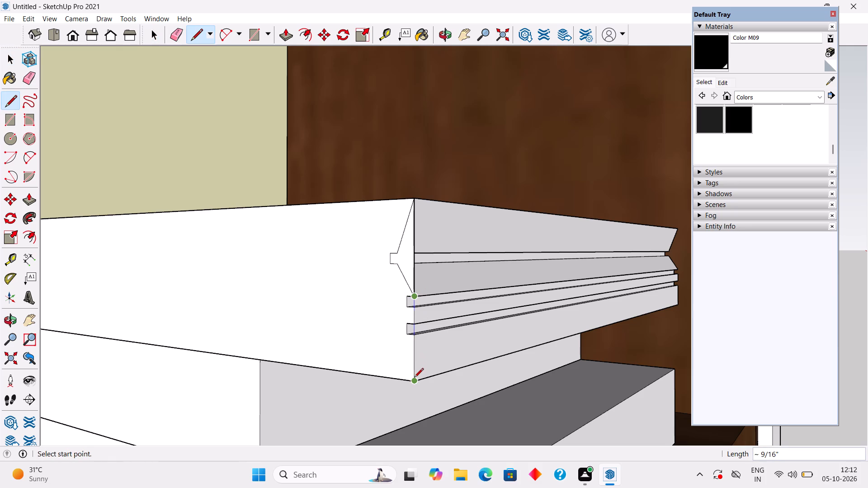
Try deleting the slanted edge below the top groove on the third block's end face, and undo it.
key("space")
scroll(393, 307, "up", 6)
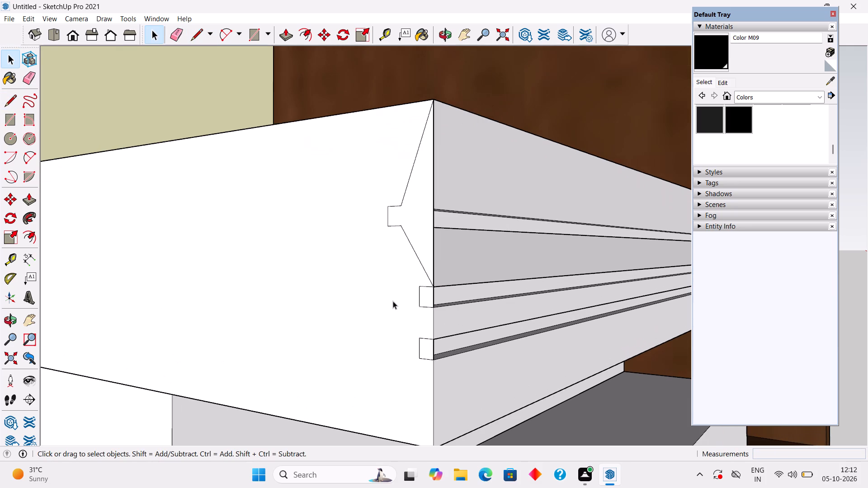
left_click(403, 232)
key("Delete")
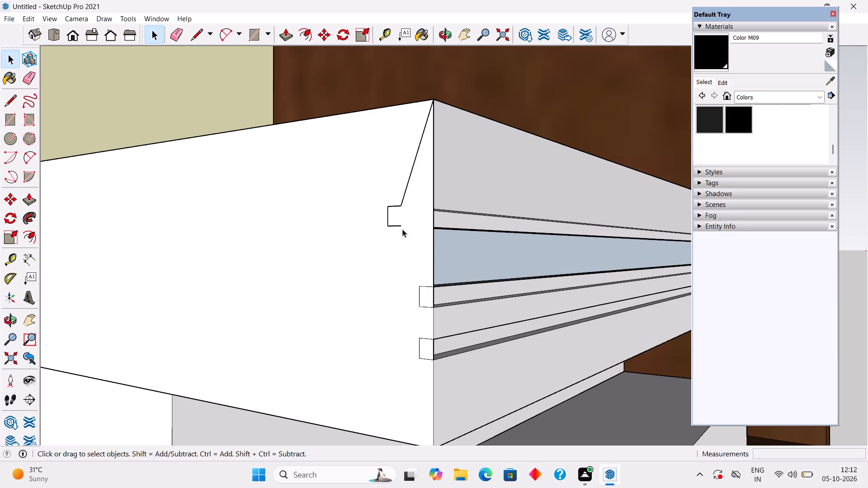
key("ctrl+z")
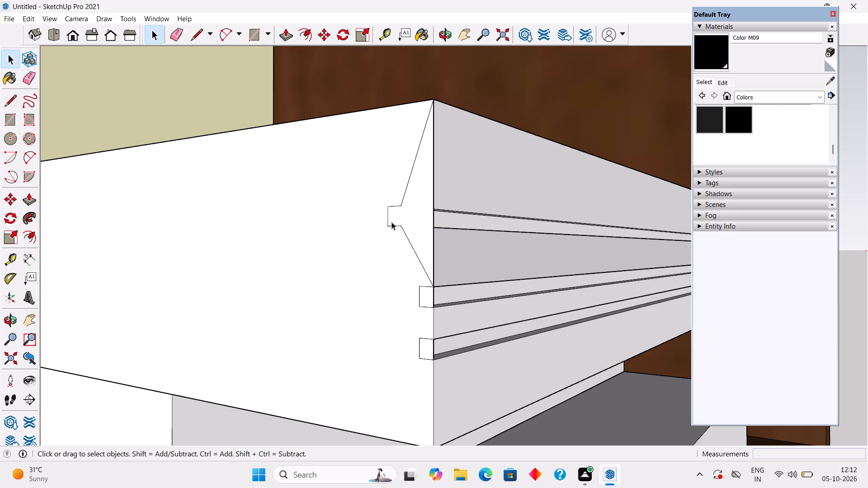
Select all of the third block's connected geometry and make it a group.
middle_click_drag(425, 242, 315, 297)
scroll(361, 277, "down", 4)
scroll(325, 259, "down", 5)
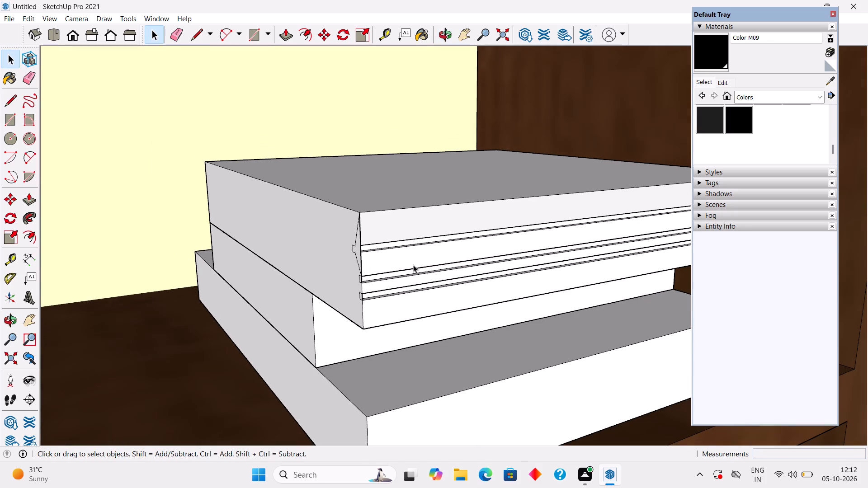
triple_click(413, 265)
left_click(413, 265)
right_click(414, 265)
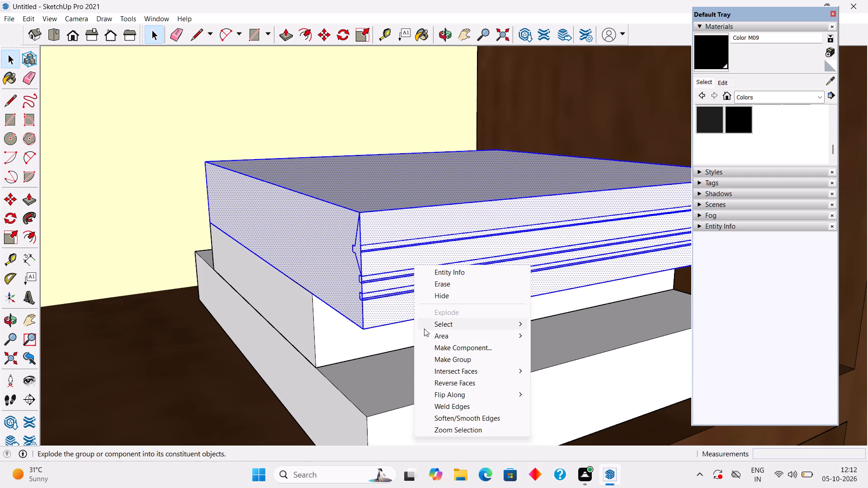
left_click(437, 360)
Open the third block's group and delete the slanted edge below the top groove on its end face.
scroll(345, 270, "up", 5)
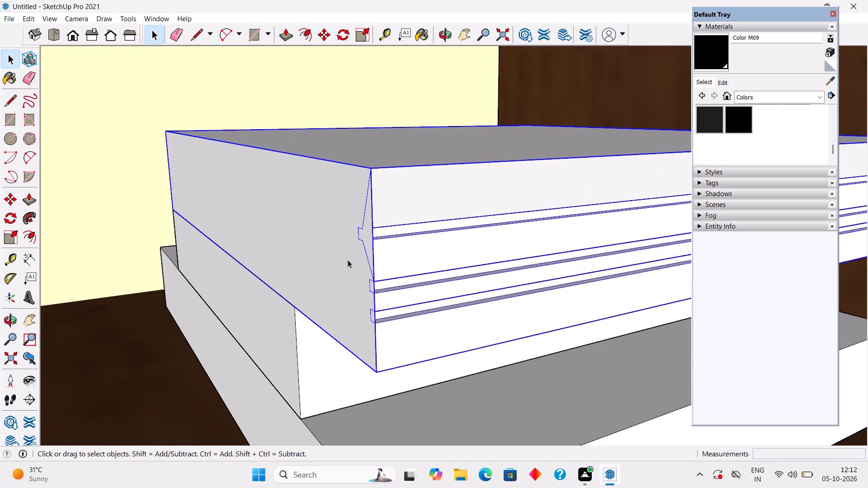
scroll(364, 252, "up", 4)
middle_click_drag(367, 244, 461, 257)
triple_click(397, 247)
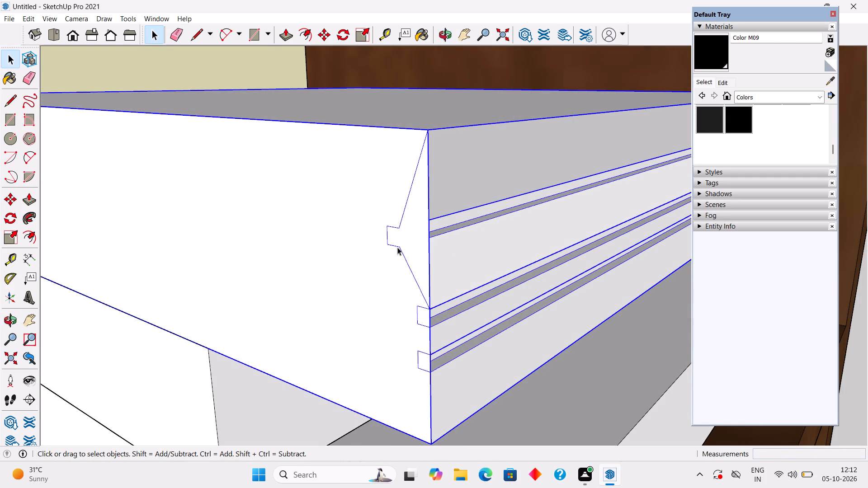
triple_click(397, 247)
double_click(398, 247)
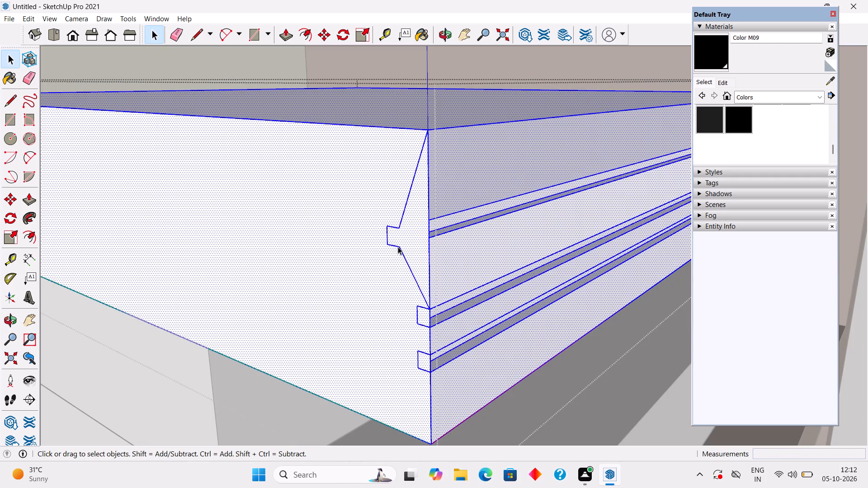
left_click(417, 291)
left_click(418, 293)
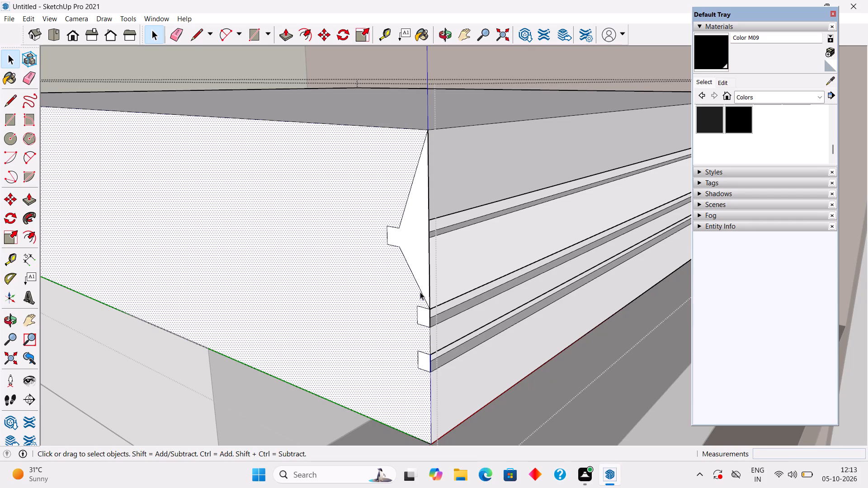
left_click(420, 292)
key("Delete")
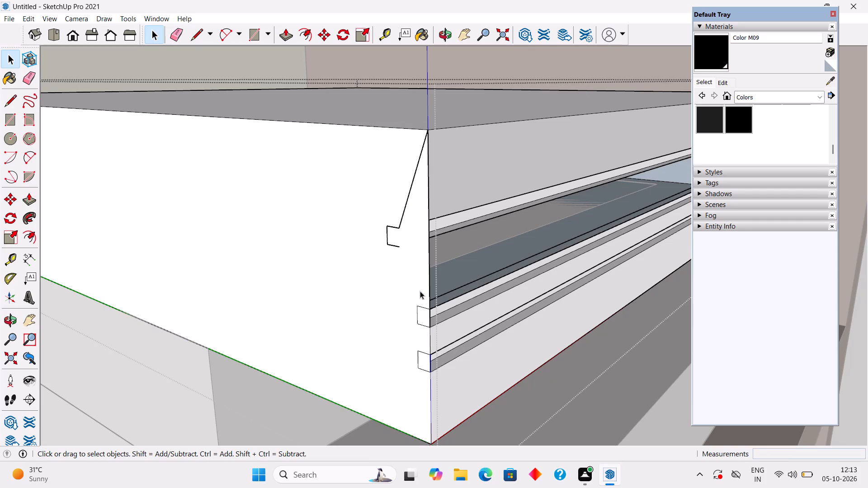
Undo the edge deletion, the grouping, the corner lines and the three grooves, back to flat strip outlines on the third block.
key("ctrl+z")
key("ctrl+z")
key("ctrl+z")
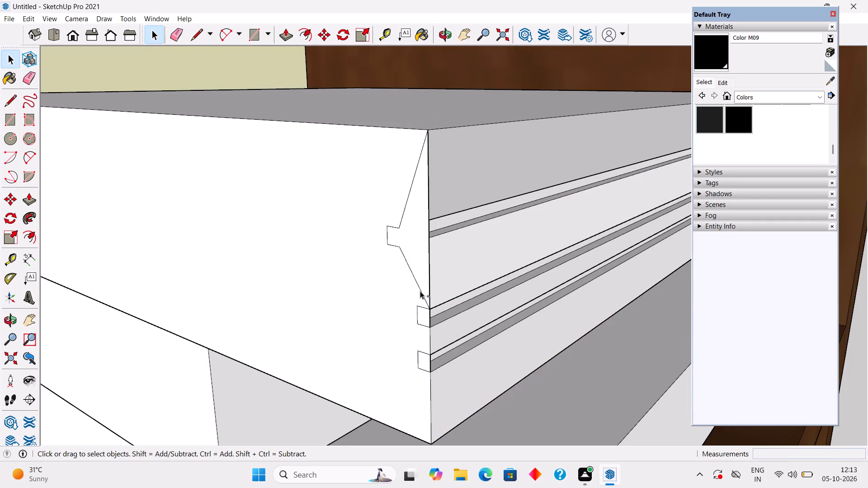
key("ctrl+z")
key("ctrl+z")
key("ctrl+z")
key("ctrl+z")
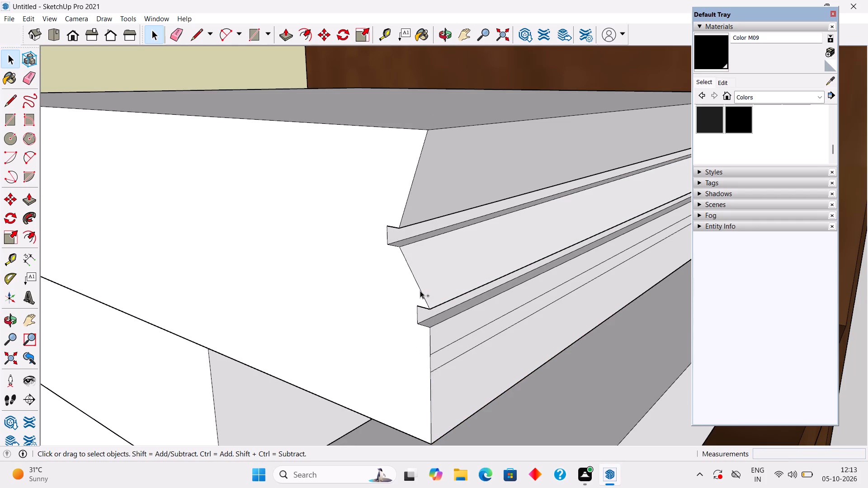
key("ctrl+z")
key("ctrl+z")
key("ctrl+z")
scroll(422, 288, "down", 5)
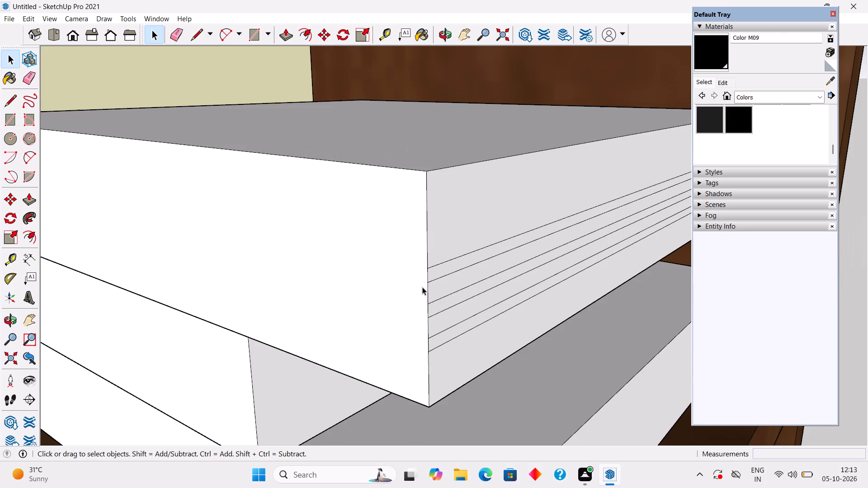
Draw a vertical line about 1 3/16" down the third block's left front edge, from top corner to bottom corner.
key("l")
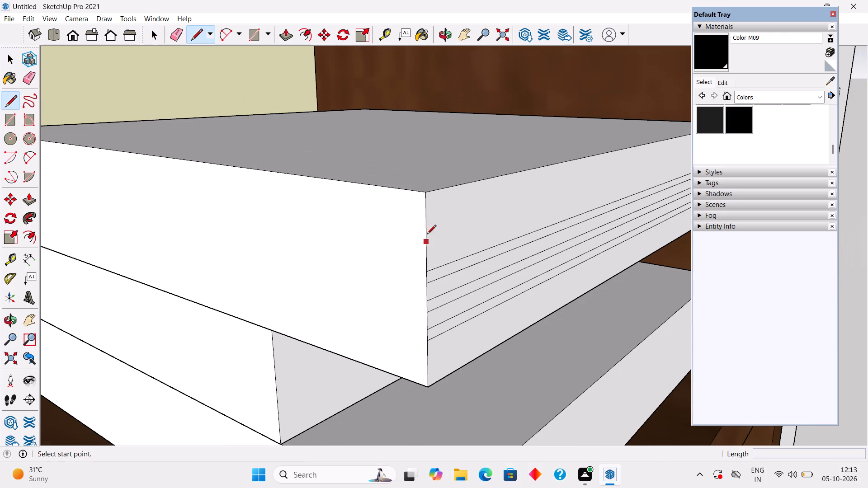
left_click(428, 192)
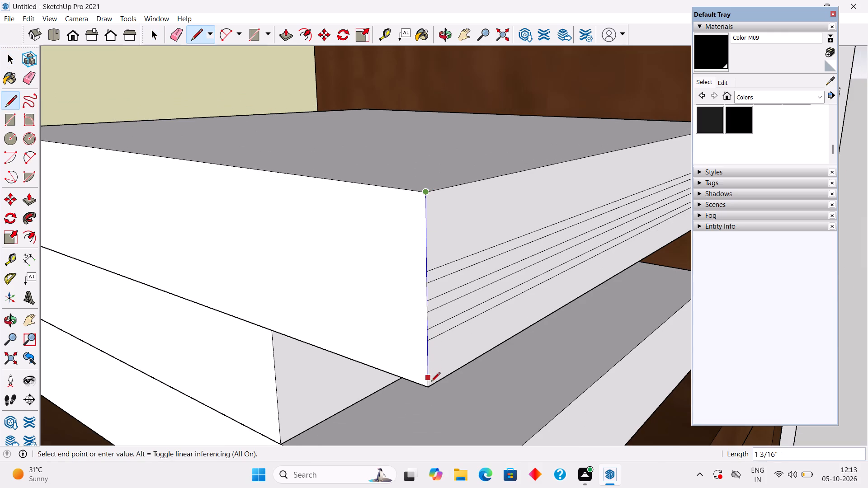
left_click(430, 384)
key("space")
scroll(463, 277, "down", 5)
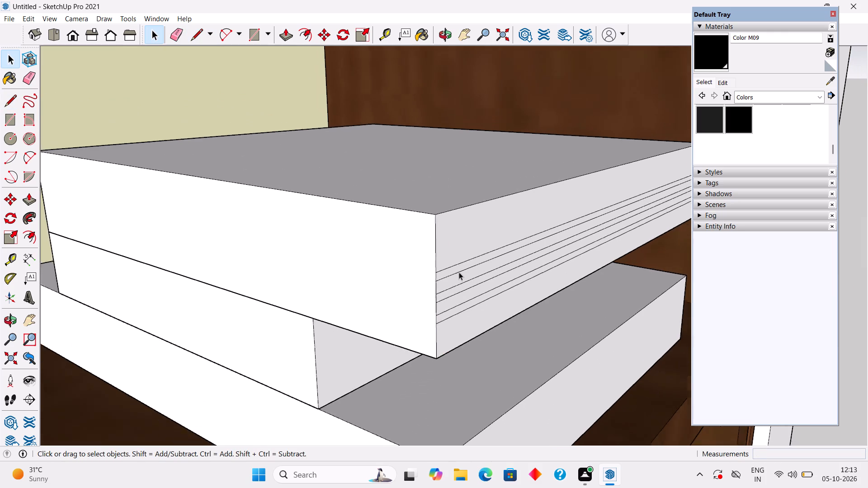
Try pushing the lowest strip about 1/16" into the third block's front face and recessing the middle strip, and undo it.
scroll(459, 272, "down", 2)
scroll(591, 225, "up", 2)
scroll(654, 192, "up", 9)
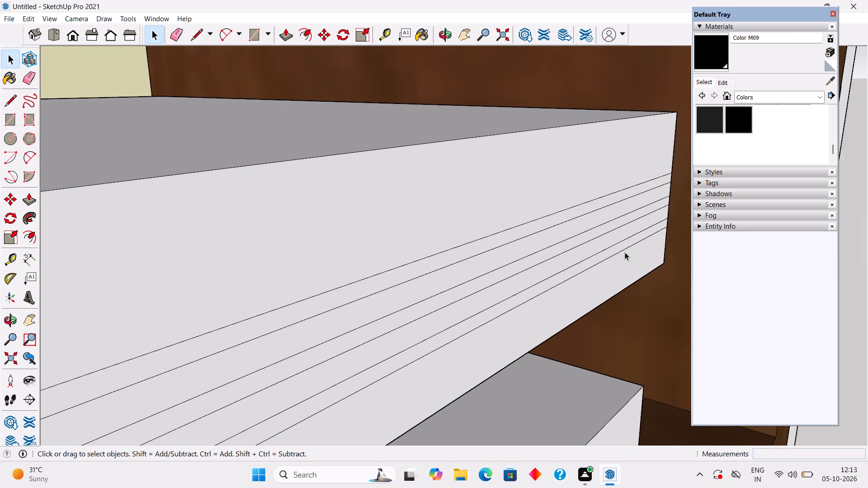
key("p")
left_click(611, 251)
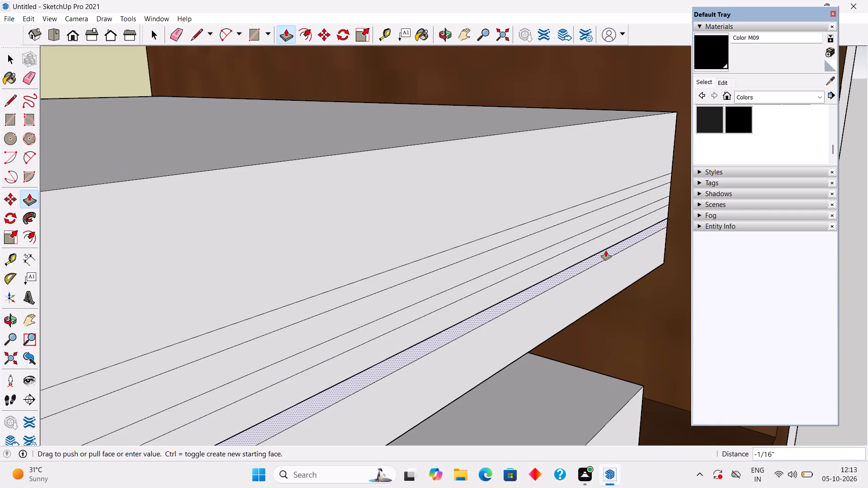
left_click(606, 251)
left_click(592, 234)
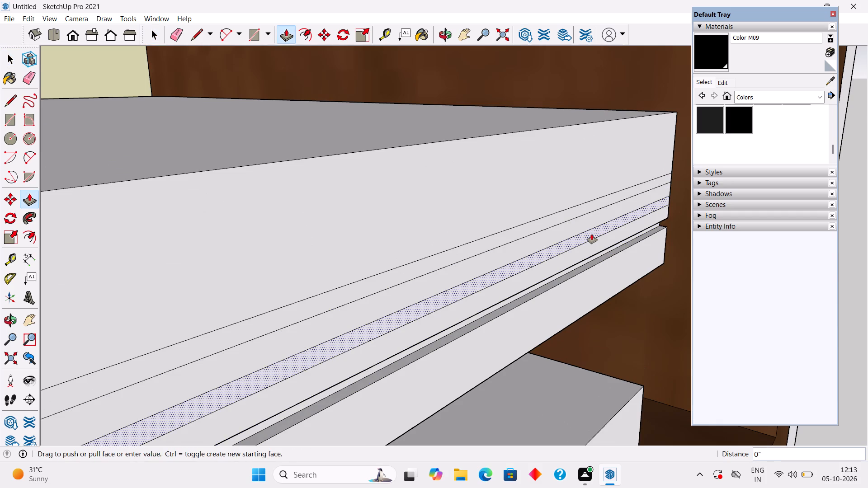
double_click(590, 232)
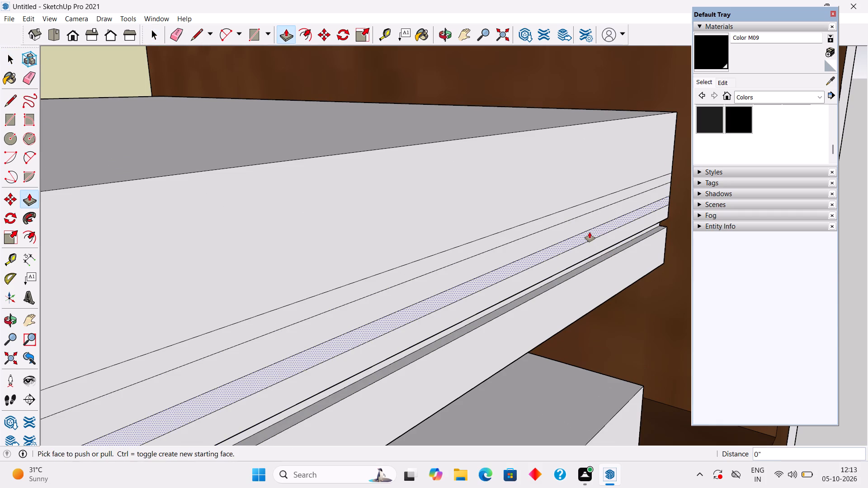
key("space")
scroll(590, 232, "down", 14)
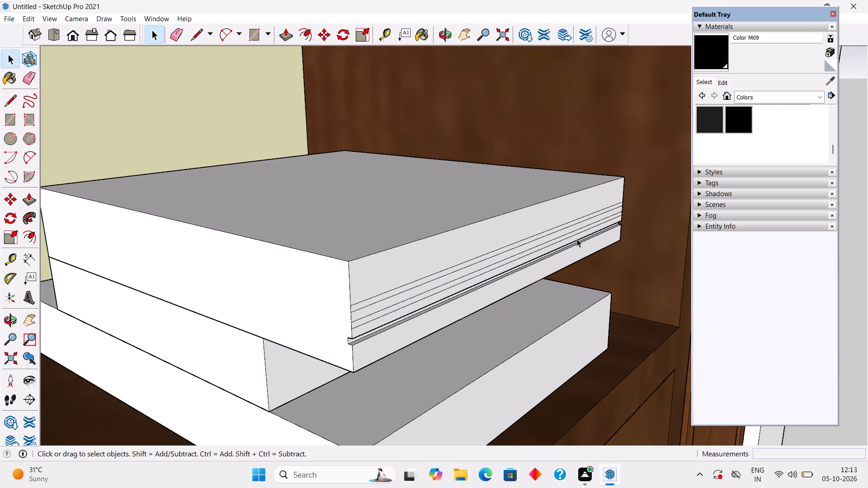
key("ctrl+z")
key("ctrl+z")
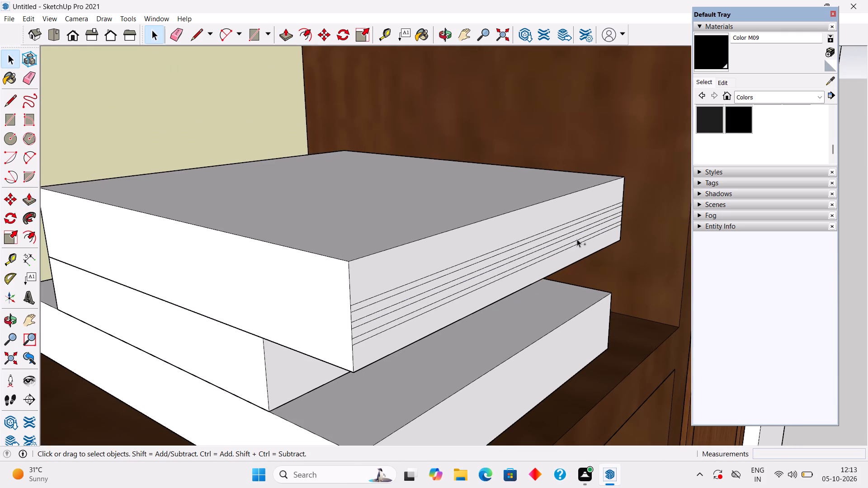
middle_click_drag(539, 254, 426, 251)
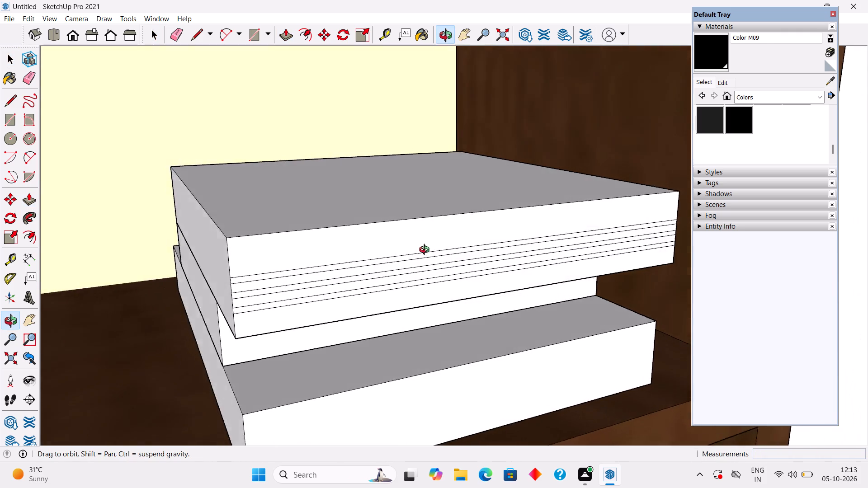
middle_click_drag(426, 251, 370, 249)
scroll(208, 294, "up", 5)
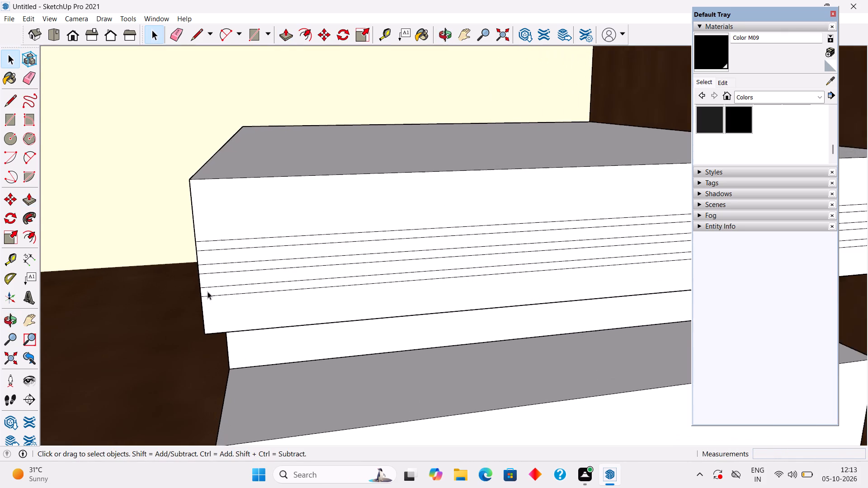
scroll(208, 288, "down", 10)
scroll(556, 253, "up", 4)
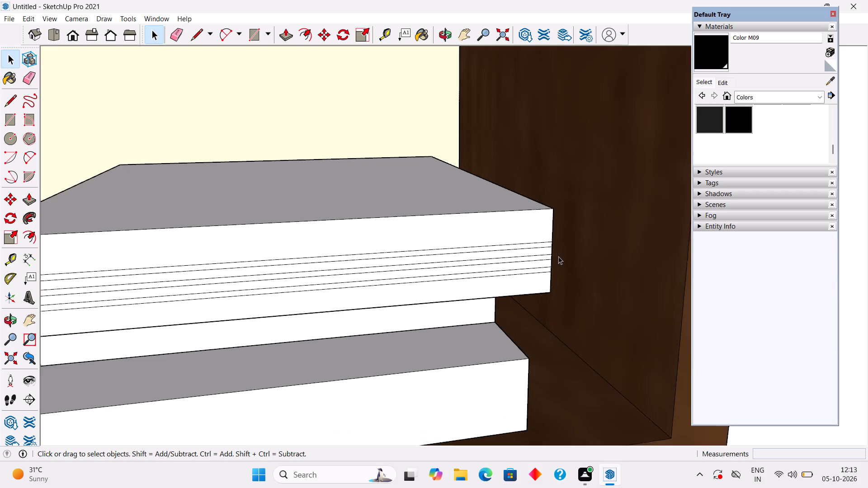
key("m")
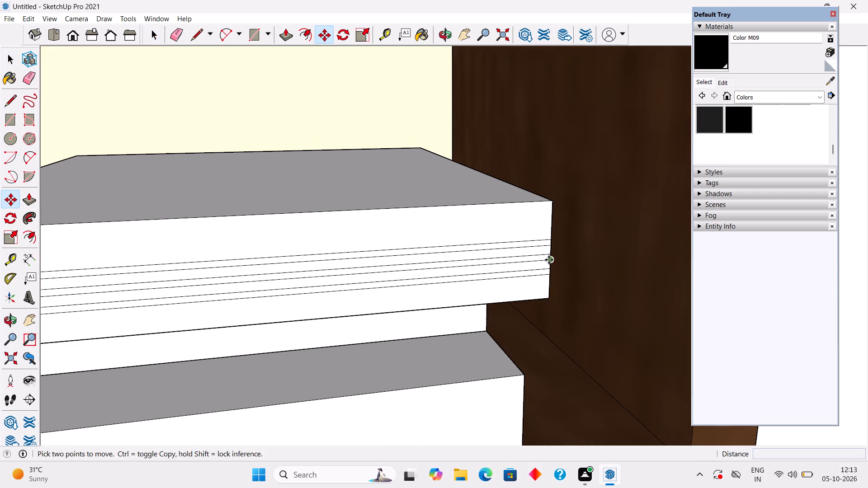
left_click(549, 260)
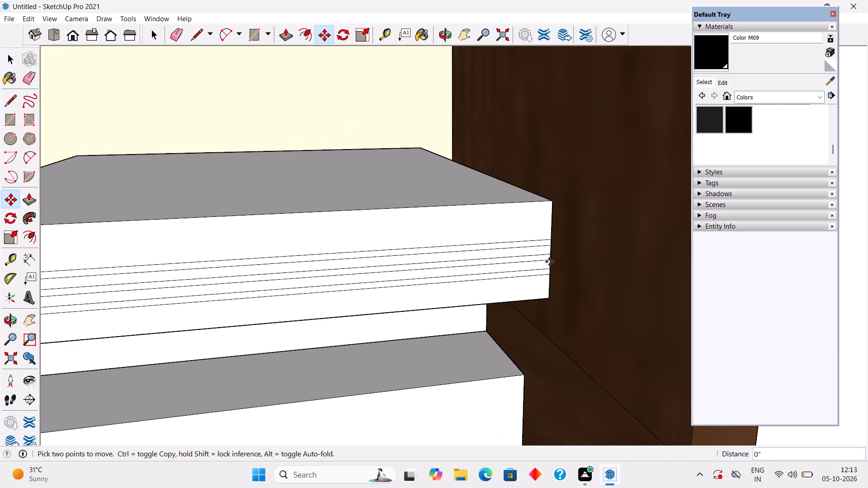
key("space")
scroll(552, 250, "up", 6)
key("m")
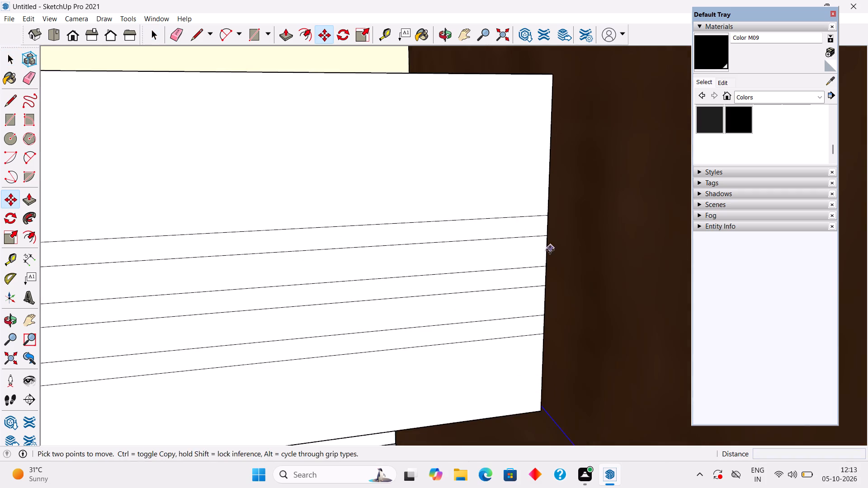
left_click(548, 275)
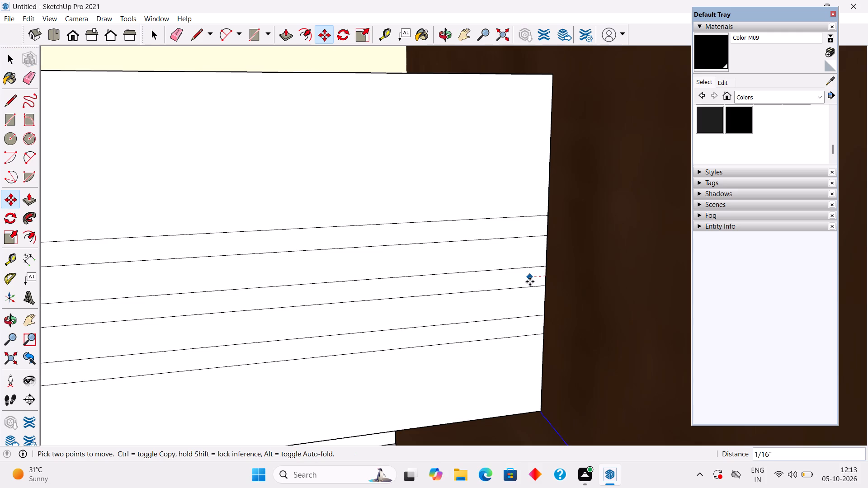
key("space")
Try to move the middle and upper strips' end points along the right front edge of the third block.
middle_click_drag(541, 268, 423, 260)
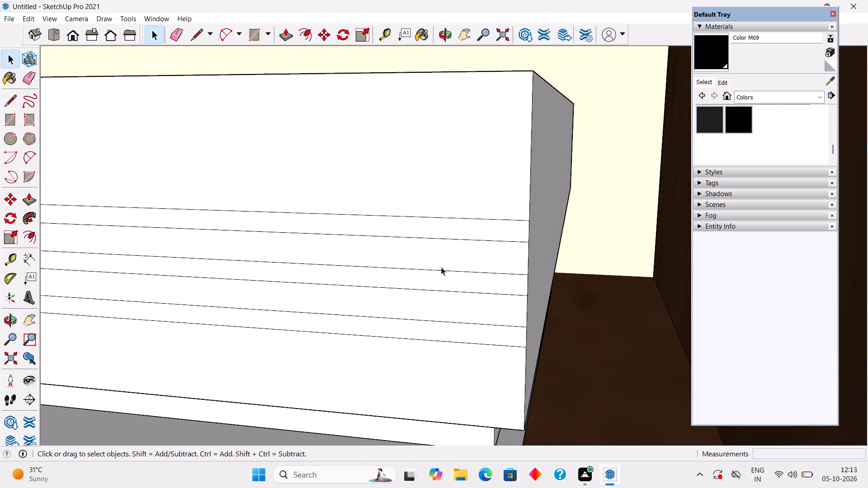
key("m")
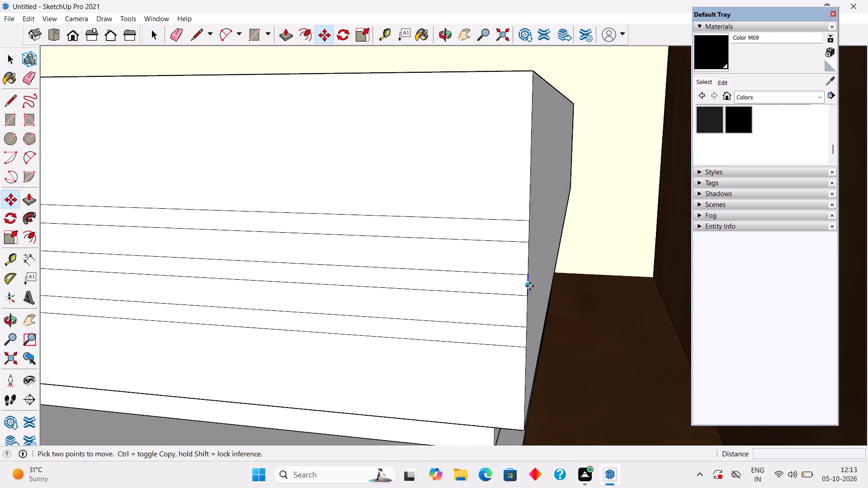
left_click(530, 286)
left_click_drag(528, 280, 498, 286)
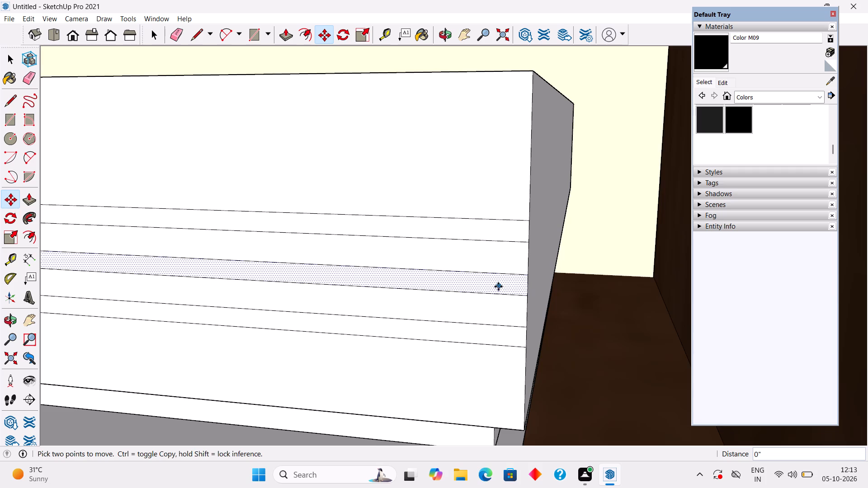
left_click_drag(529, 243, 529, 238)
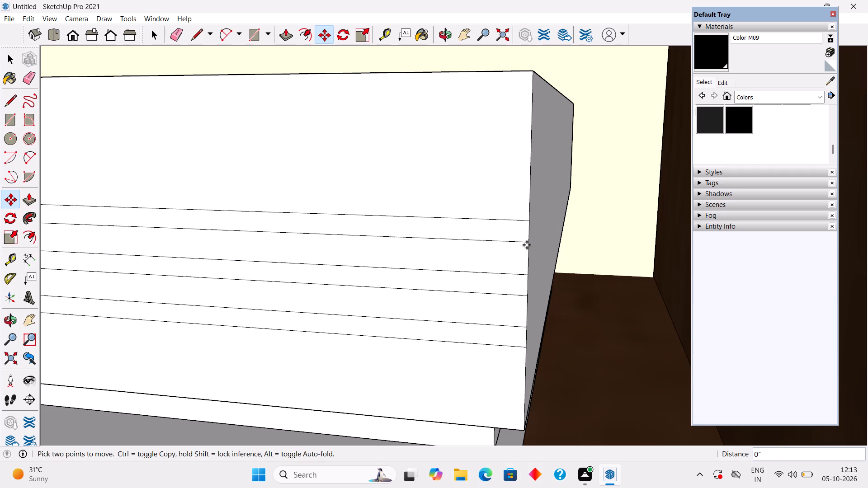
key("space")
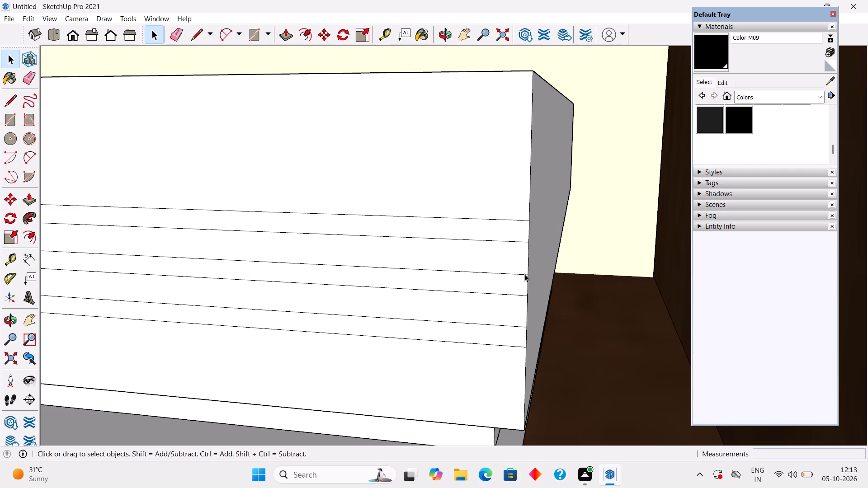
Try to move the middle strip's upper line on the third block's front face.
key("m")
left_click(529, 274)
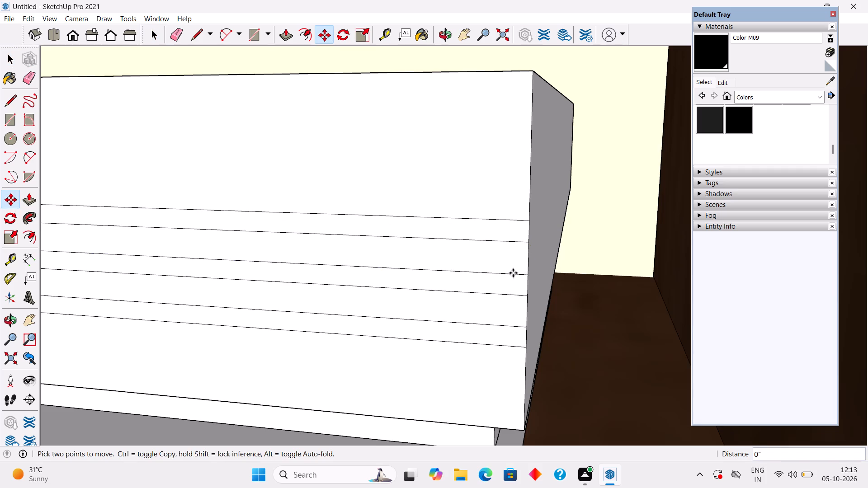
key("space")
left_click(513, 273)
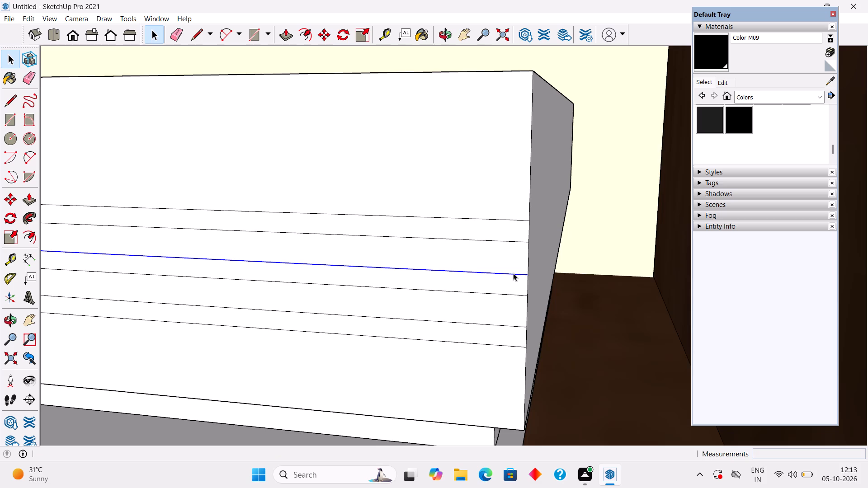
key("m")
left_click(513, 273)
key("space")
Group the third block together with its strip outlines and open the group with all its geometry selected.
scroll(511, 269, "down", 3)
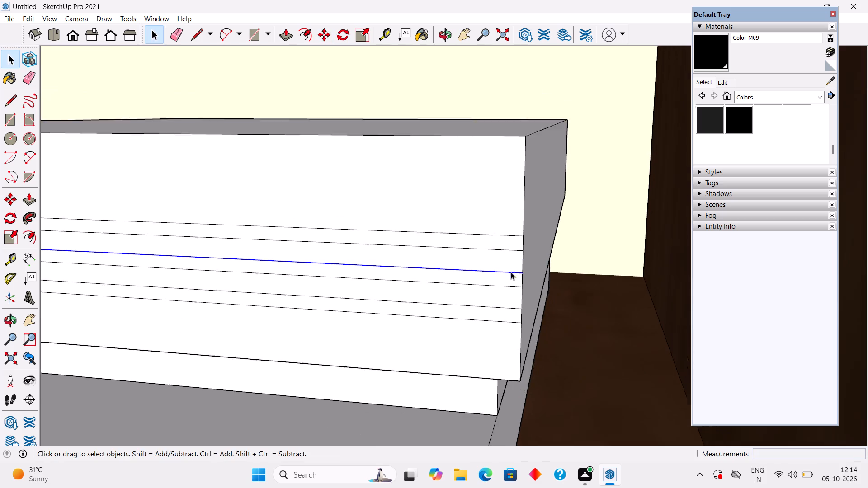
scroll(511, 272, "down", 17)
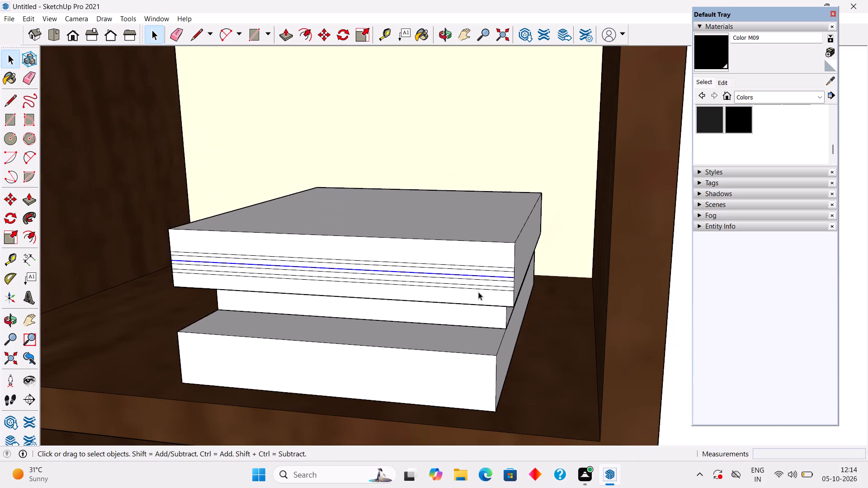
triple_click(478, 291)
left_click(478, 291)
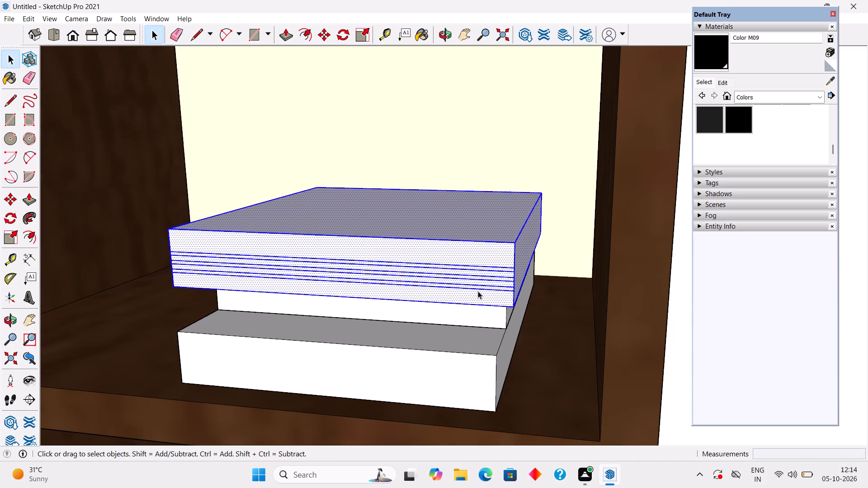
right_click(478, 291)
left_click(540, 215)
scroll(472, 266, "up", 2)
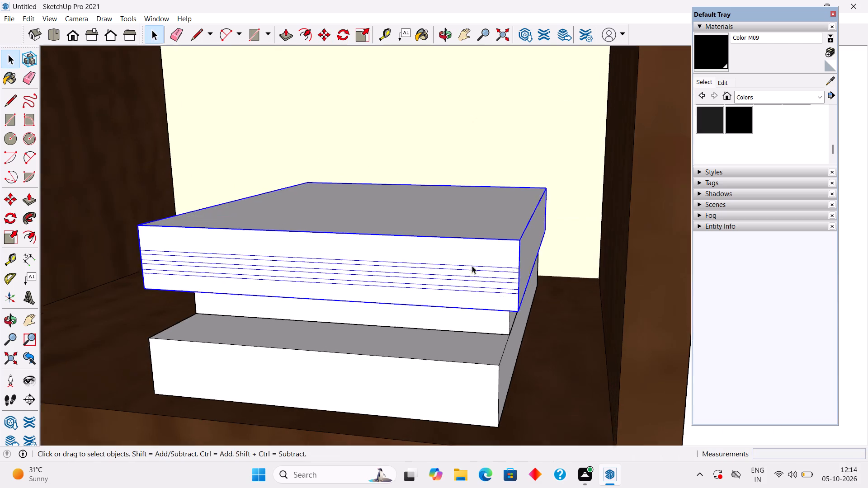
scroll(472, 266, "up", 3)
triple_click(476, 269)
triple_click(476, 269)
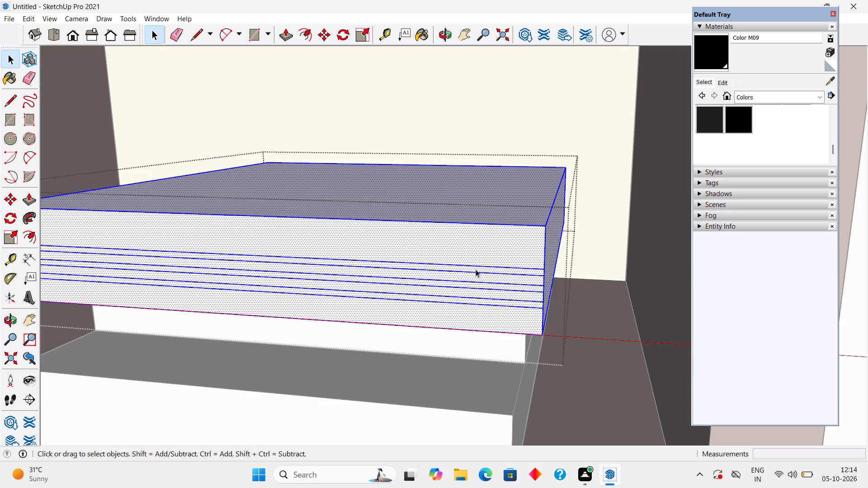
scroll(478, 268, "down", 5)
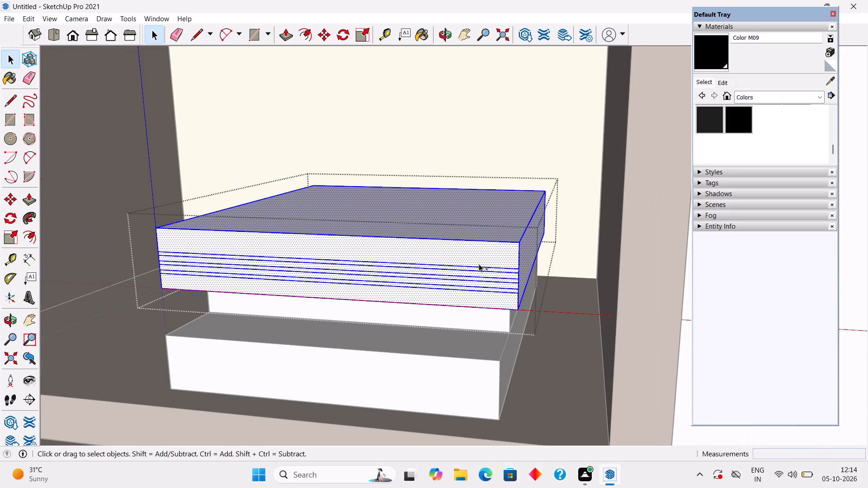
Undo the grouping and the strip outlines, back to a plain front face on the third block.
key("ctrl+z")
key("ctrl+z")
key("ctrl+z")
key("ctrl+z")
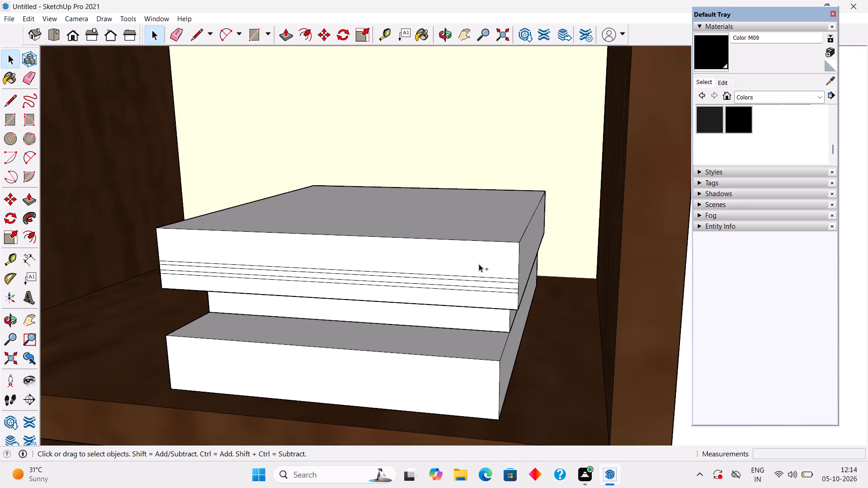
key("ctrl+z")
key("ctrl+z")
key("ctrl+z")
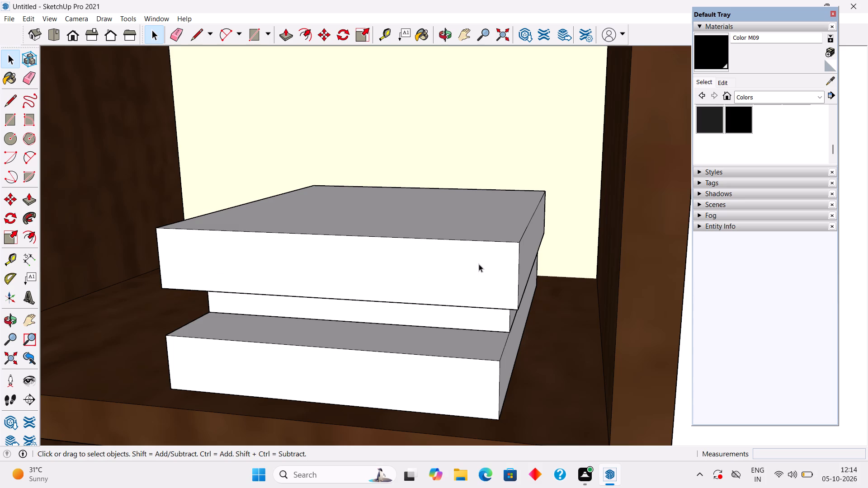
Make the whole plain third block, with all its faces and edges, a group.
left_click(479, 273)
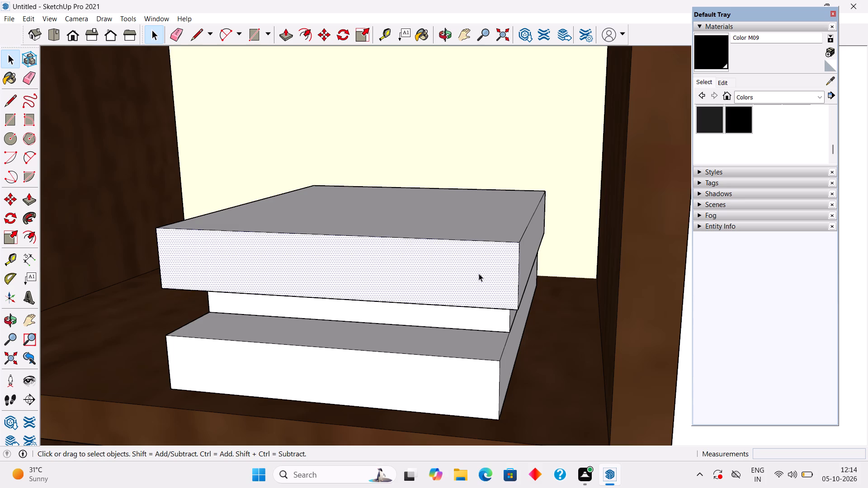
left_click(479, 273)
double_click(479, 273)
right_click(479, 273)
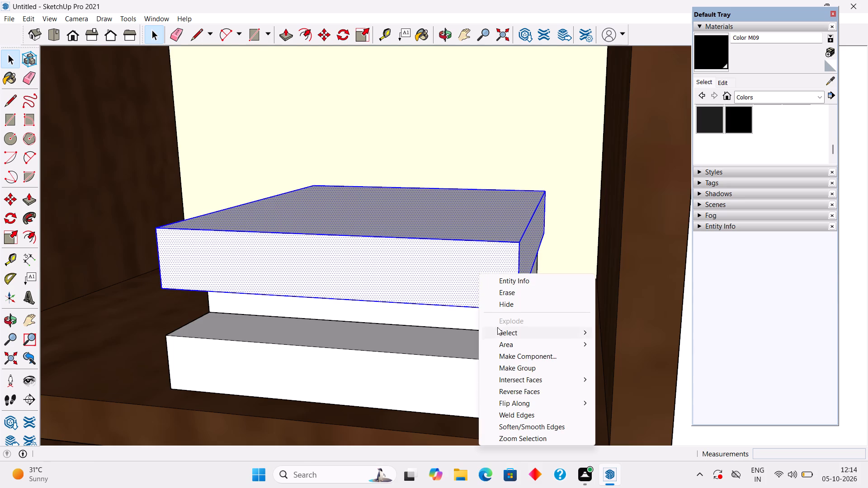
left_click(515, 368)
Draw a thin full-width rectangle about 7 3/16" by 1/16" across the third block's front face, just above its bottom edge.
middle_click_drag(376, 279, 406, 275)
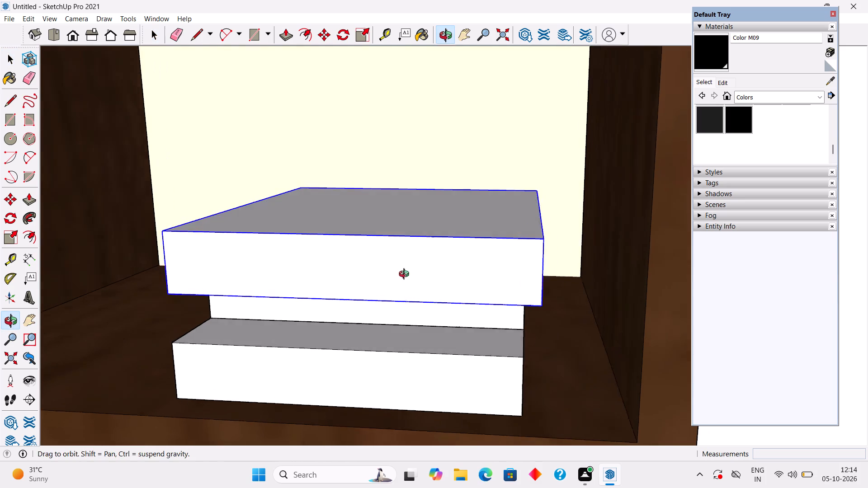
middle_click_drag(406, 275, 413, 272)
key("r")
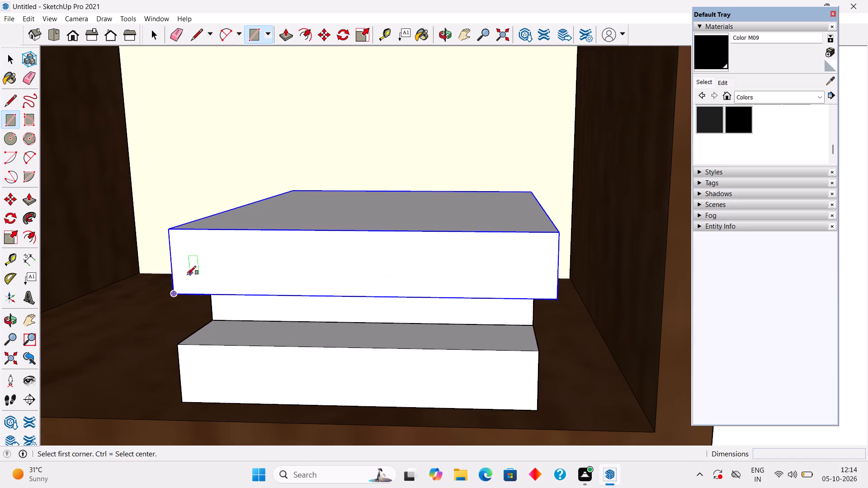
scroll(187, 275, "up", 13)
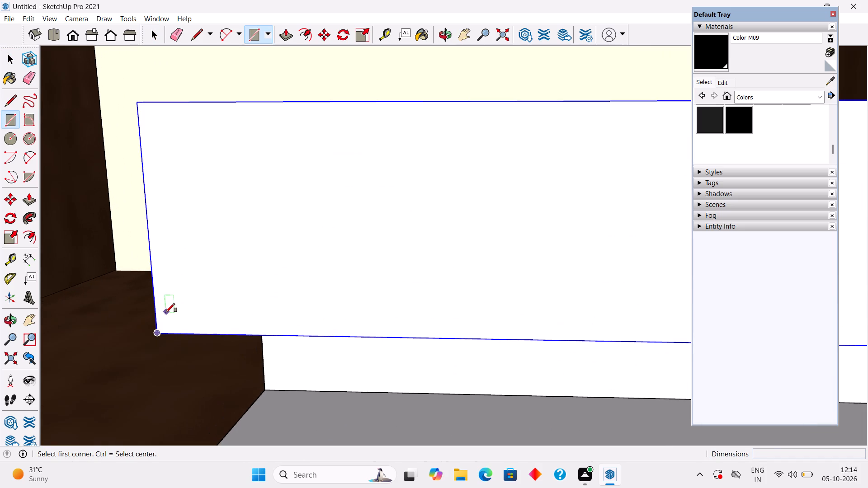
left_click(166, 312)
scroll(247, 308, "down", 15)
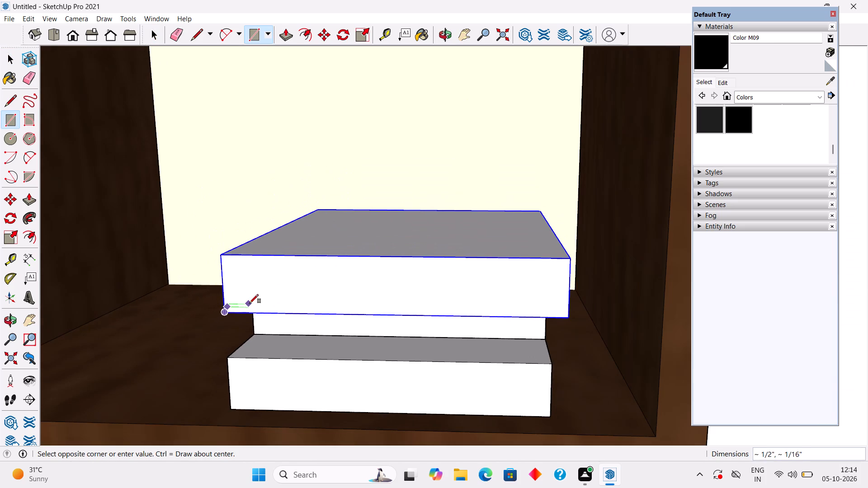
scroll(250, 303, "down", 3)
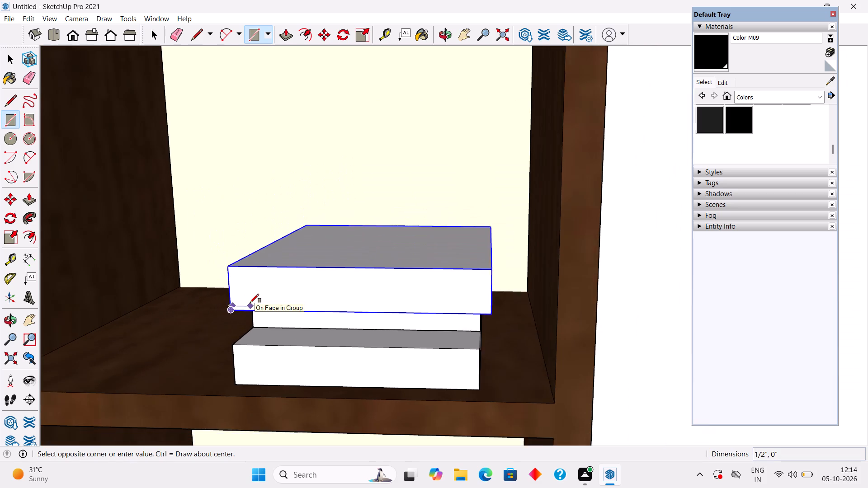
scroll(250, 303, "down", 1)
scroll(440, 316, "up", 6)
scroll(495, 301, "up", 4)
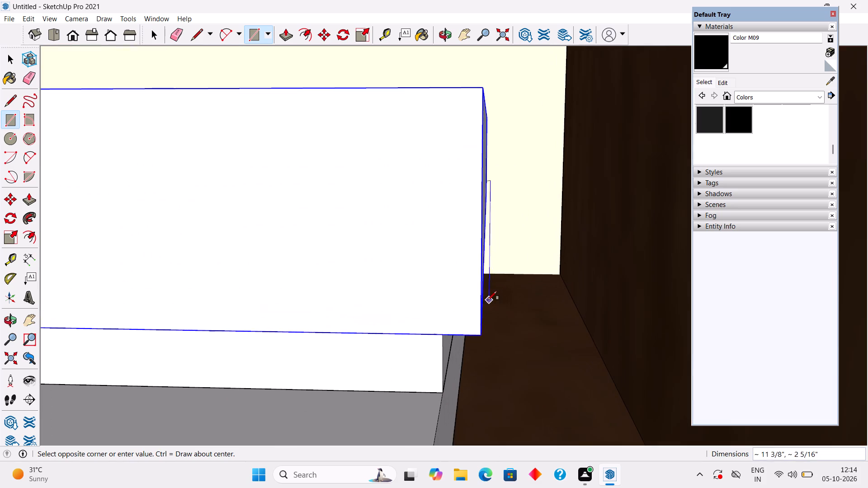
left_click(479, 304)
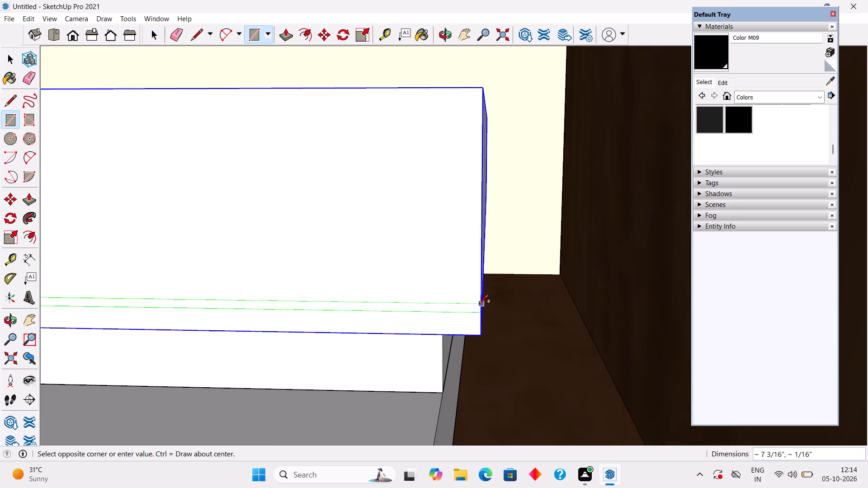
key("space")
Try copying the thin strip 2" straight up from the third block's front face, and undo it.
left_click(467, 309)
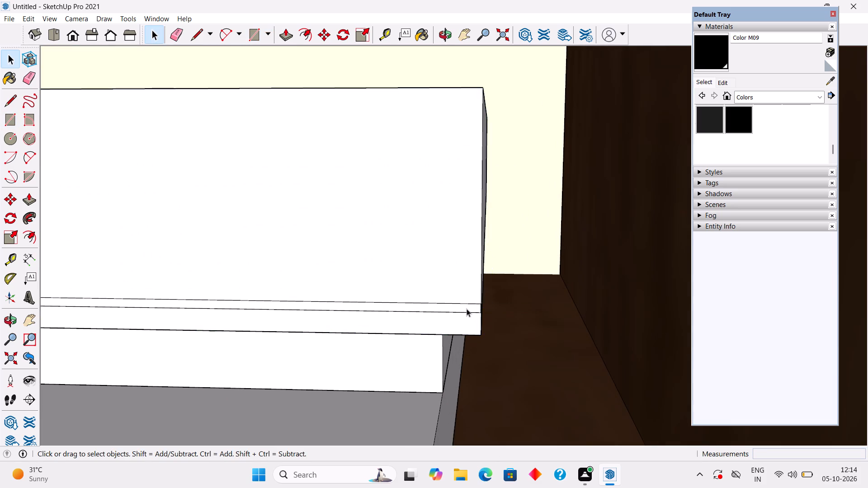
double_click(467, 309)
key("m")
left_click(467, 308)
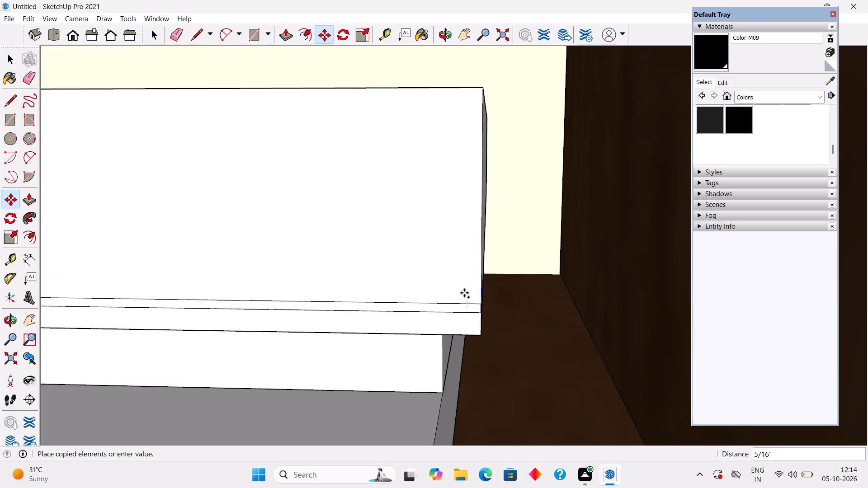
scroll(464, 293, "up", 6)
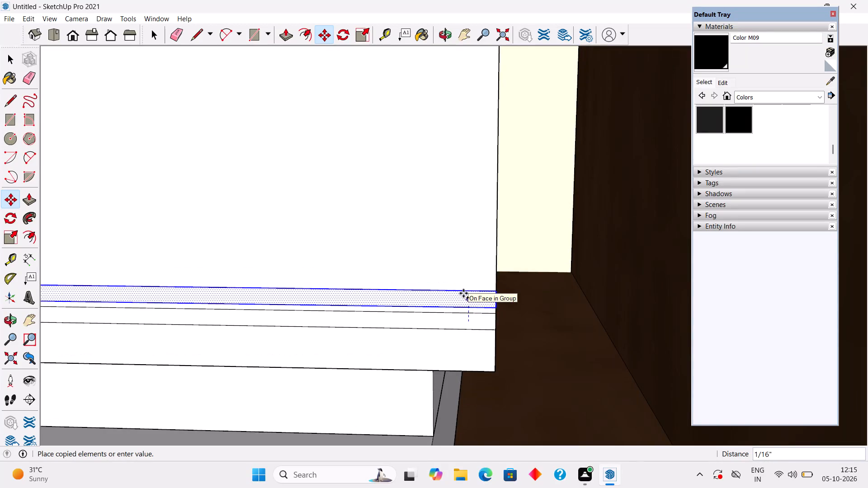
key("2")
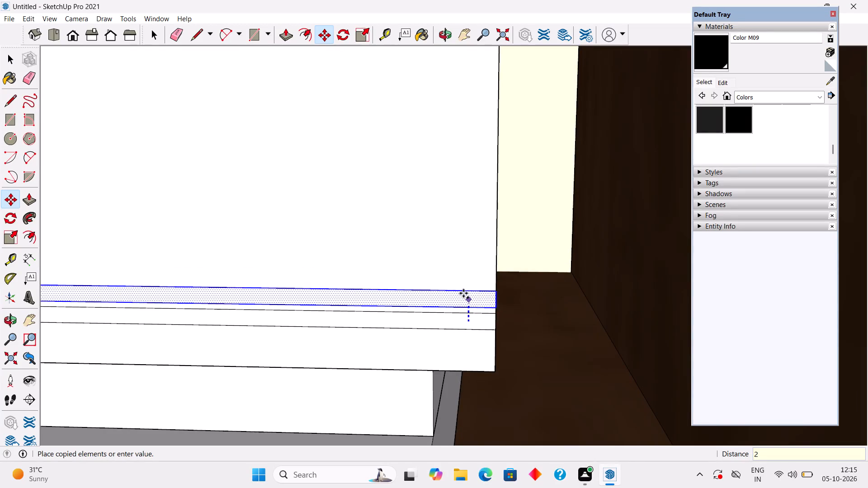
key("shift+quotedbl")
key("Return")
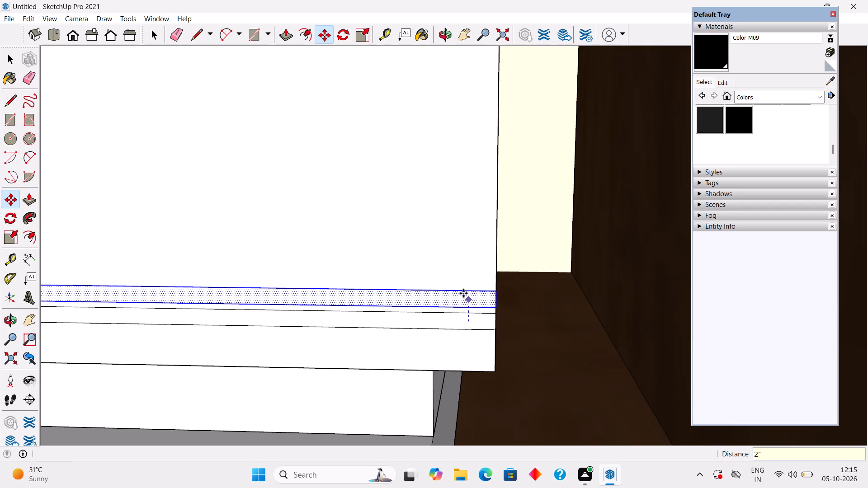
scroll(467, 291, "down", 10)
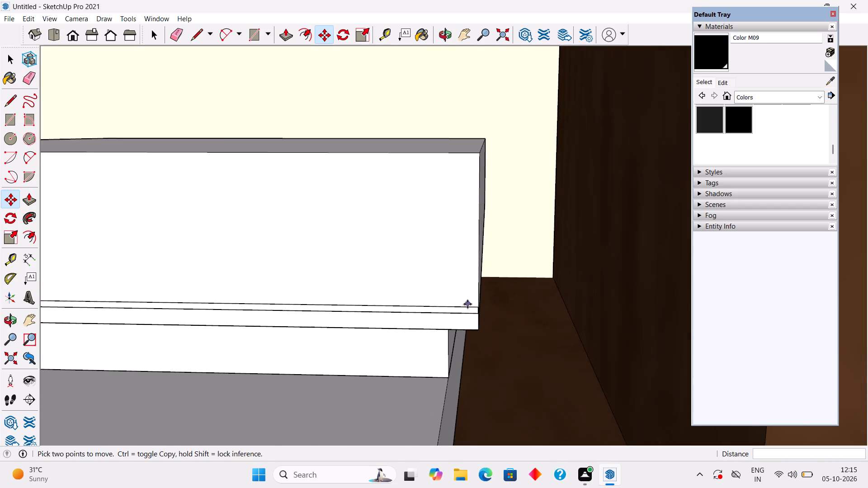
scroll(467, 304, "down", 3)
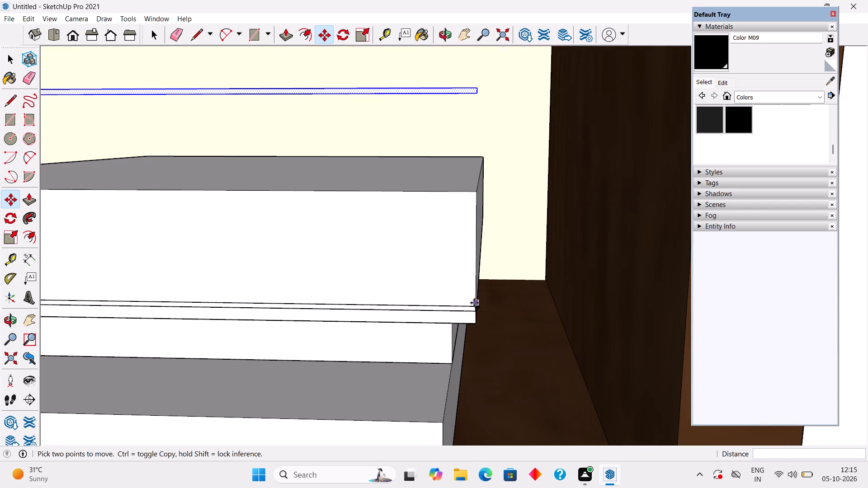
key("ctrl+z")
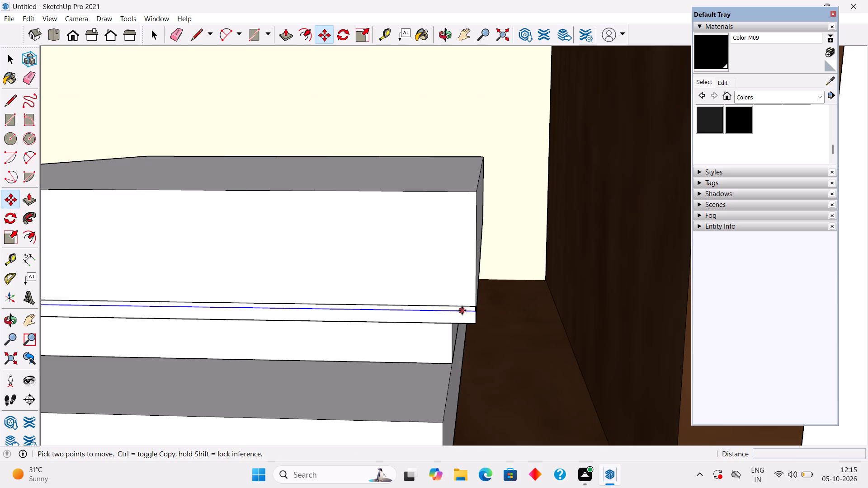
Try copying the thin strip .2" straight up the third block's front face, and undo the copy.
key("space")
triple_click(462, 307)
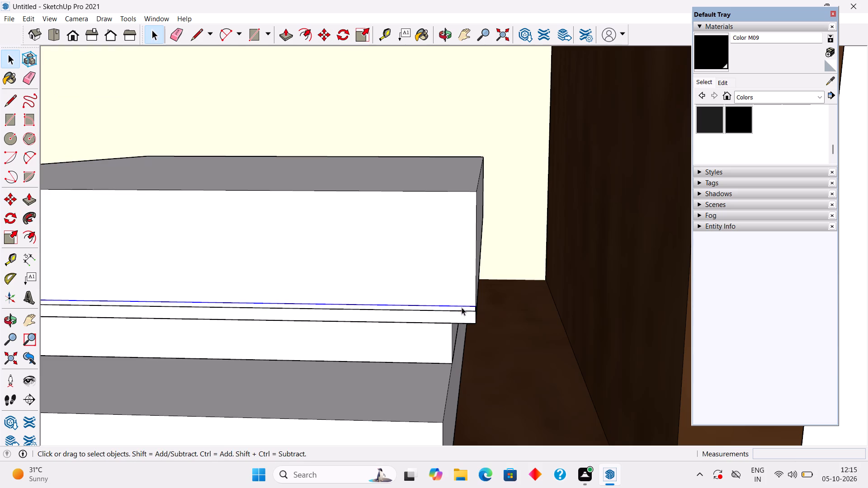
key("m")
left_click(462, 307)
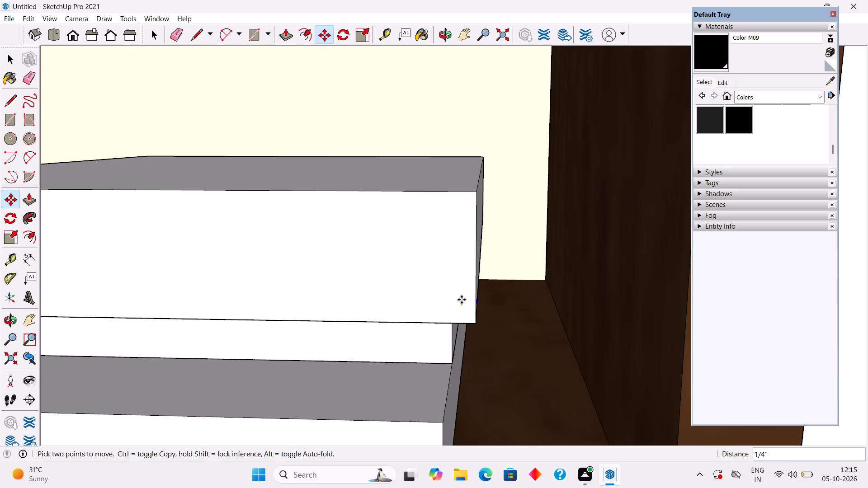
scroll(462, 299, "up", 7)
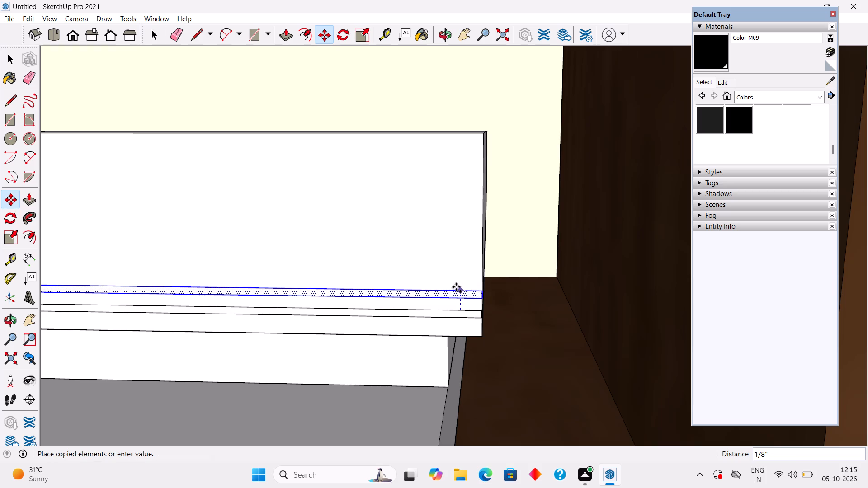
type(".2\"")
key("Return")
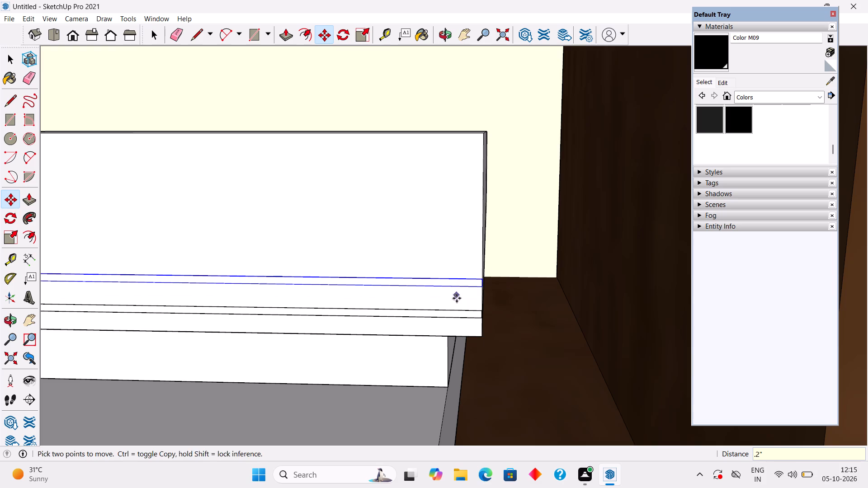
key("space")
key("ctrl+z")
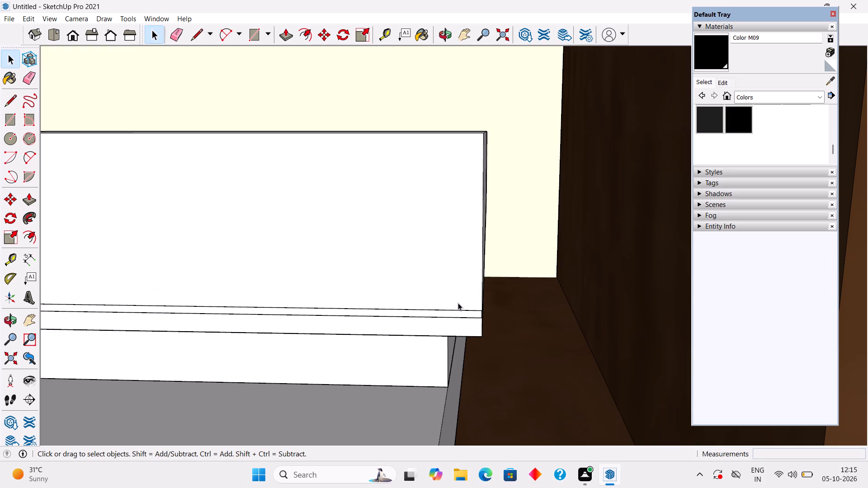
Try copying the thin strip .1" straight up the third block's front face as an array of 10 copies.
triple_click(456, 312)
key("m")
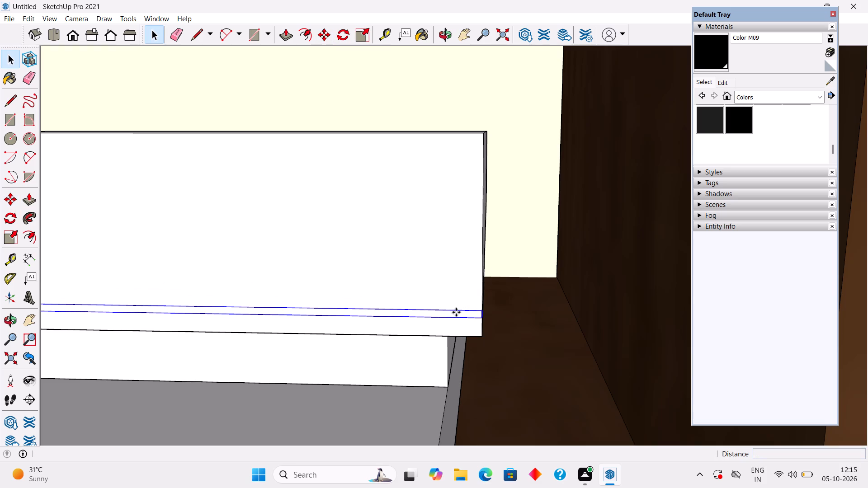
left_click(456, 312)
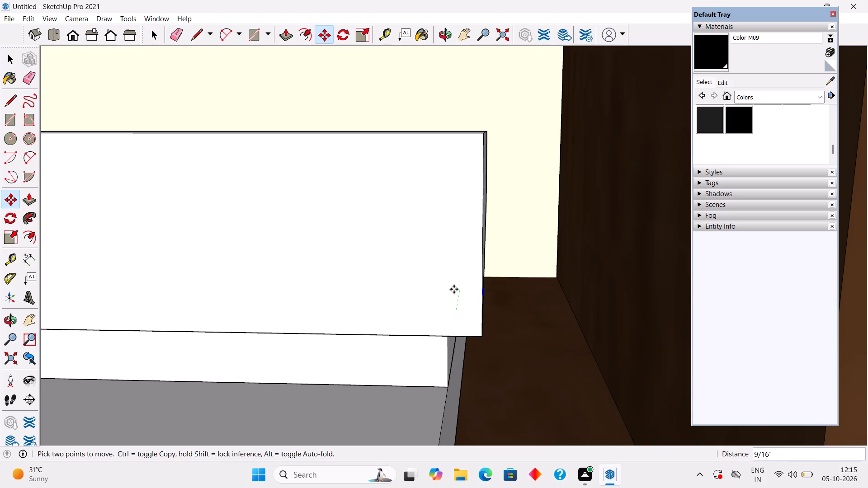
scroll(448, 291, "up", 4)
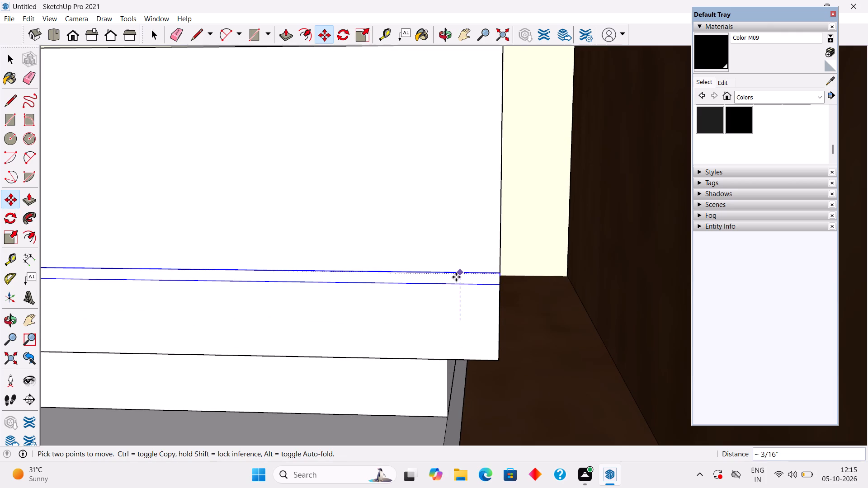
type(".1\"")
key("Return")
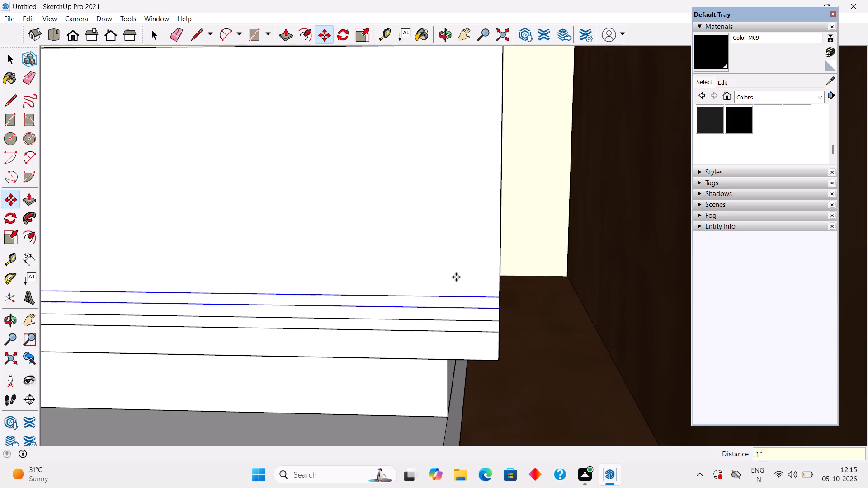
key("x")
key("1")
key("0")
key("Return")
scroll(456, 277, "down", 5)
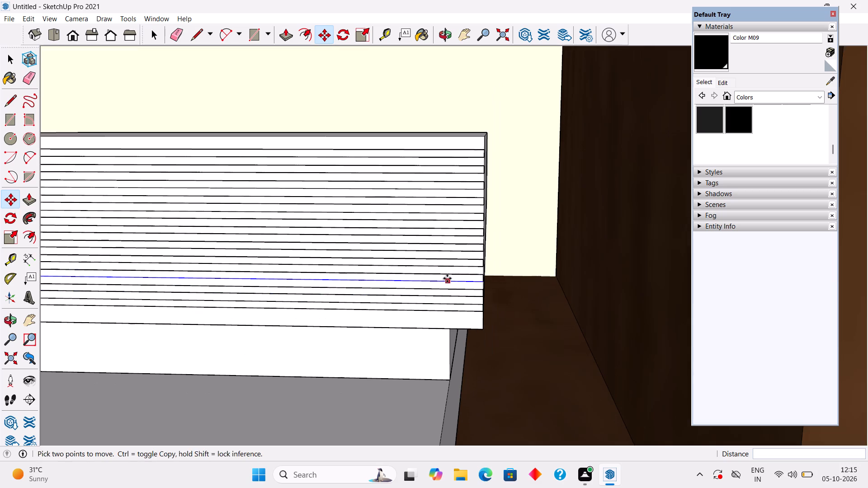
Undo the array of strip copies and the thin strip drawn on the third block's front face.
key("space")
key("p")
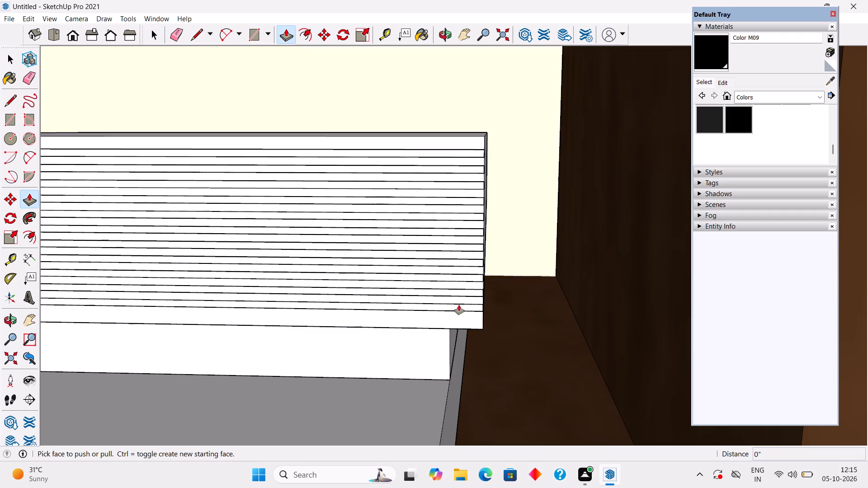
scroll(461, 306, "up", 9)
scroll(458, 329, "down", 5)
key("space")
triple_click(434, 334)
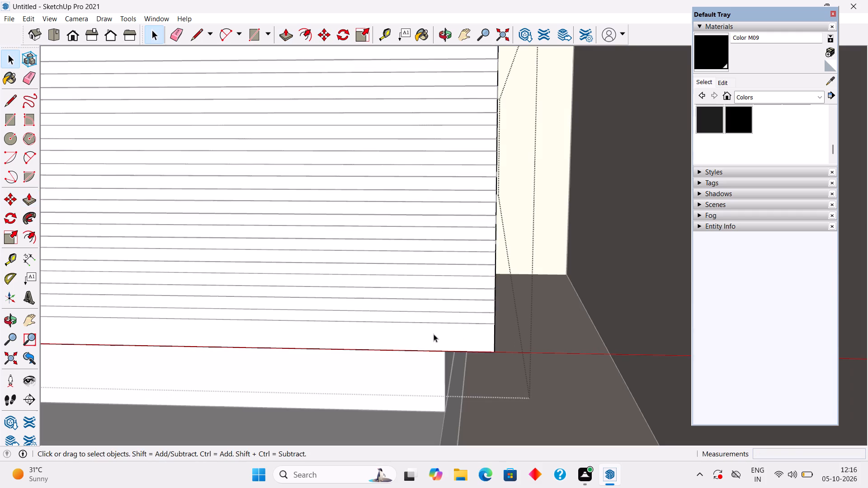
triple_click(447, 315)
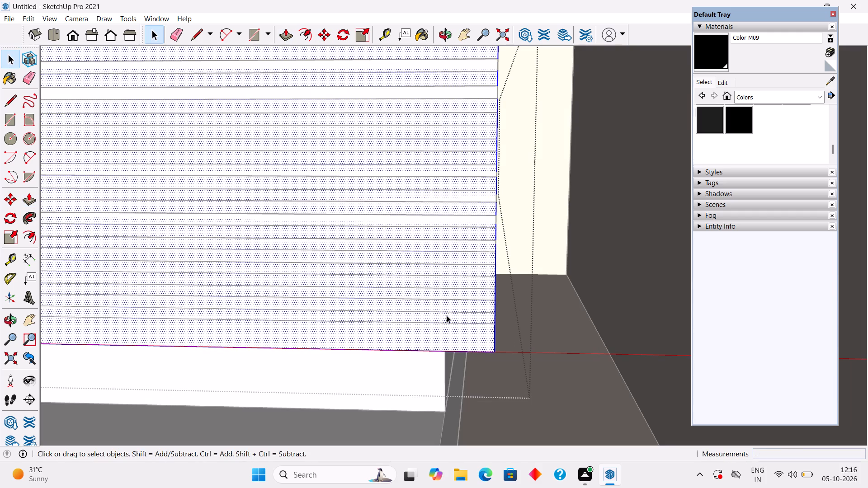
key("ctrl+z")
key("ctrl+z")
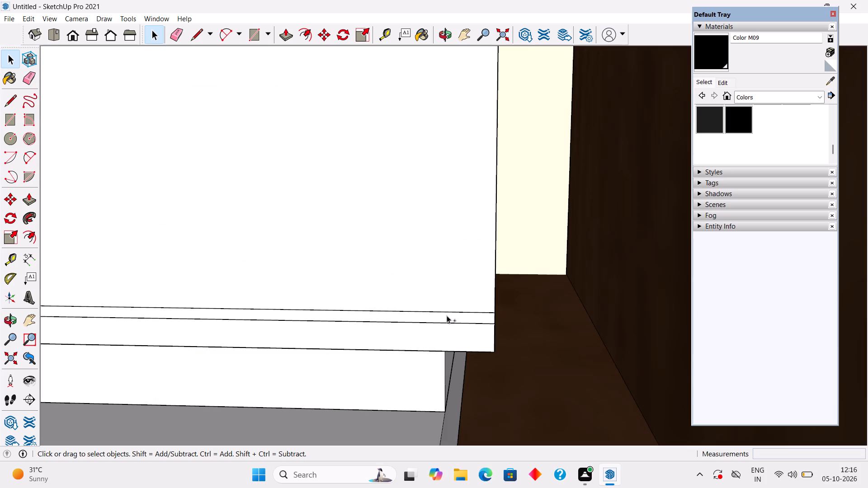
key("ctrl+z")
Inside the third block's group, draw a thin rectangle about 7 1/16" by 1/16" across the front face, just above its bottom edge.
scroll(447, 315, "down", 12)
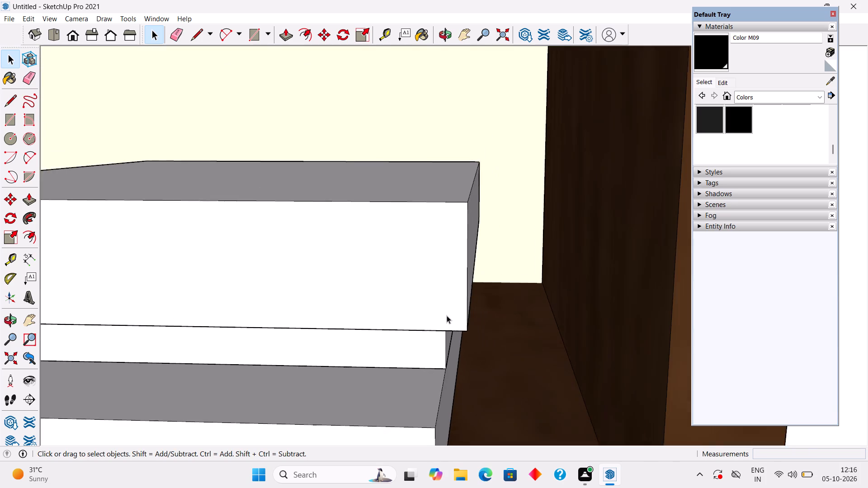
double_click(361, 291)
scroll(358, 291, "down", 6)
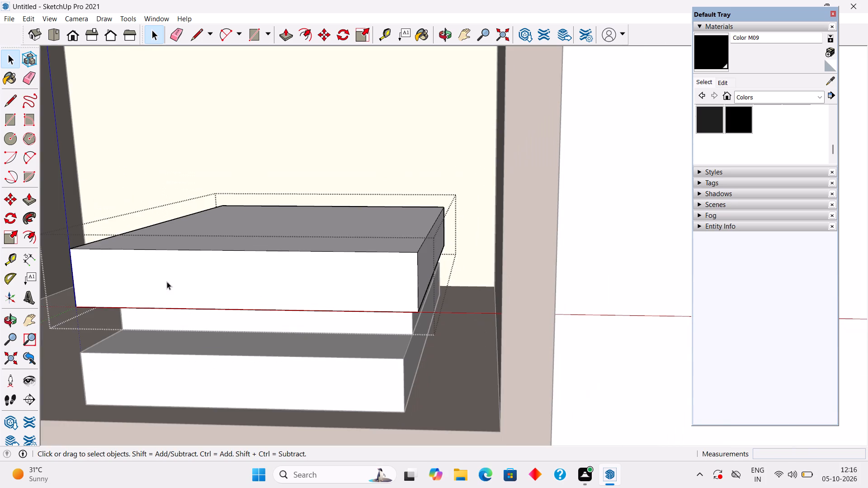
scroll(57, 277, "up", 6)
scroll(85, 284, "down", 3)
scroll(129, 304, "down", 2)
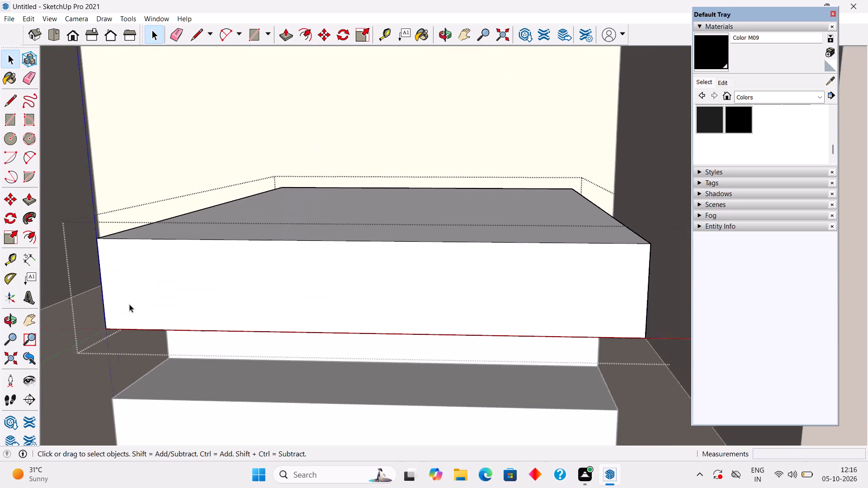
scroll(129, 304, "down", 2)
left_click(151, 291)
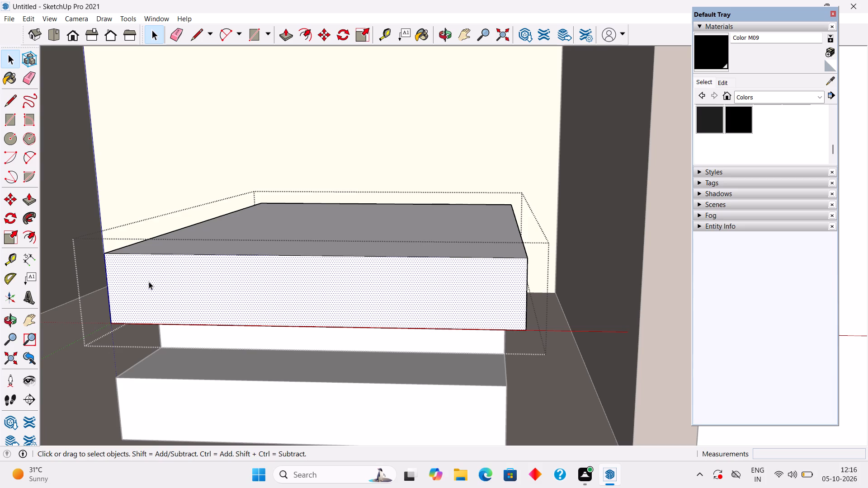
key("r")
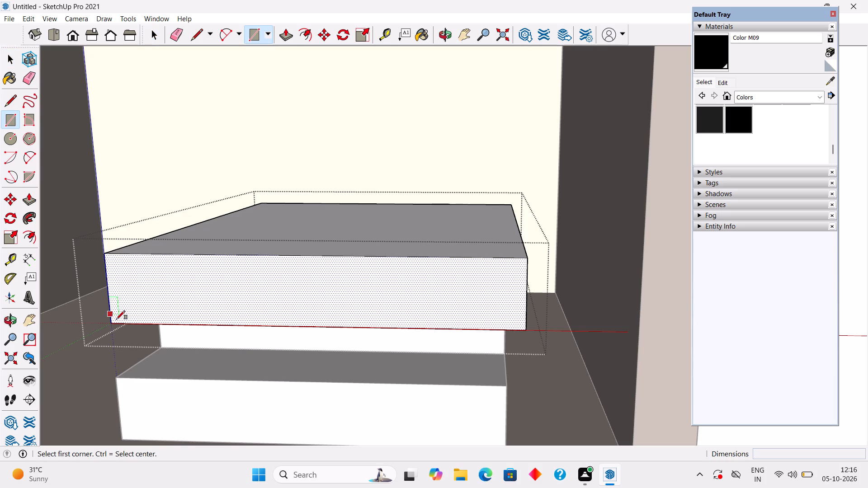
left_click(122, 319)
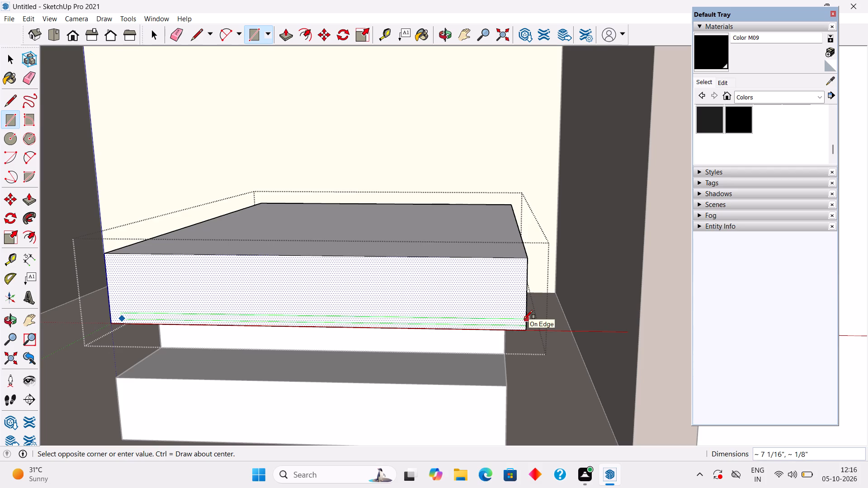
scroll(524, 319, "up", 6)
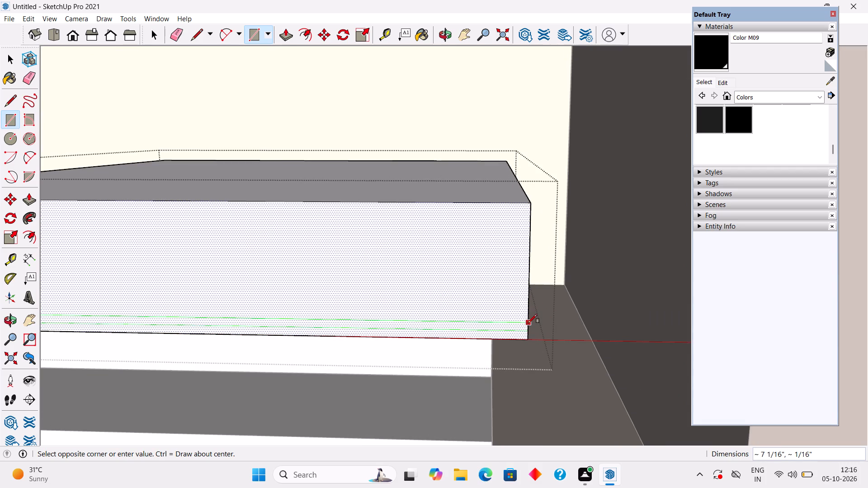
left_click(528, 323)
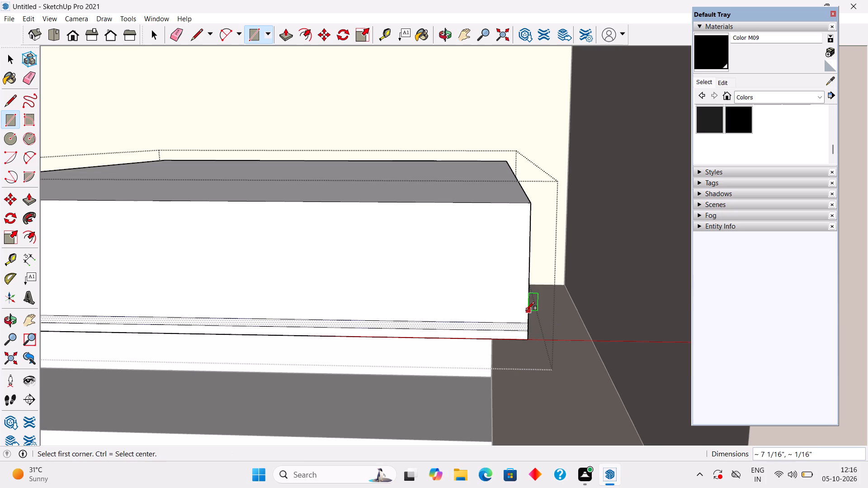
key("space")
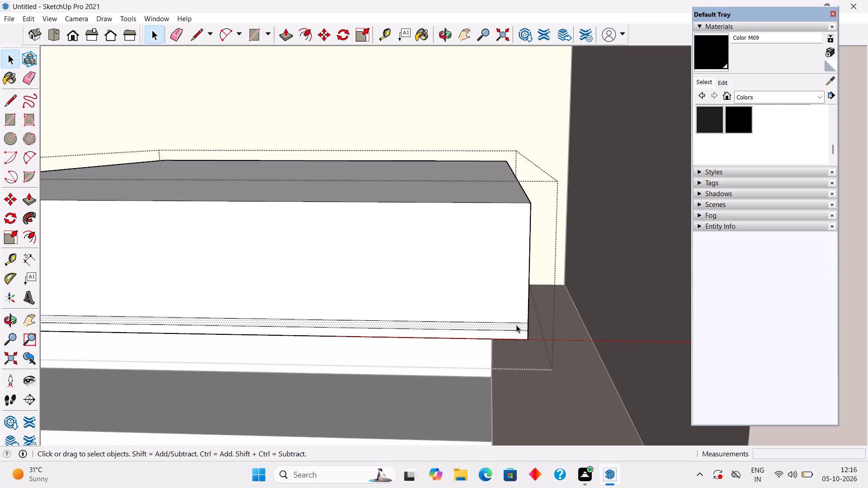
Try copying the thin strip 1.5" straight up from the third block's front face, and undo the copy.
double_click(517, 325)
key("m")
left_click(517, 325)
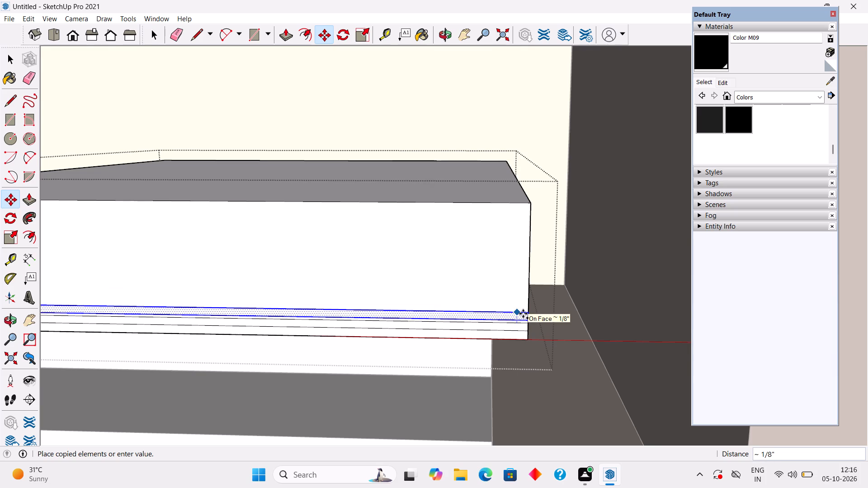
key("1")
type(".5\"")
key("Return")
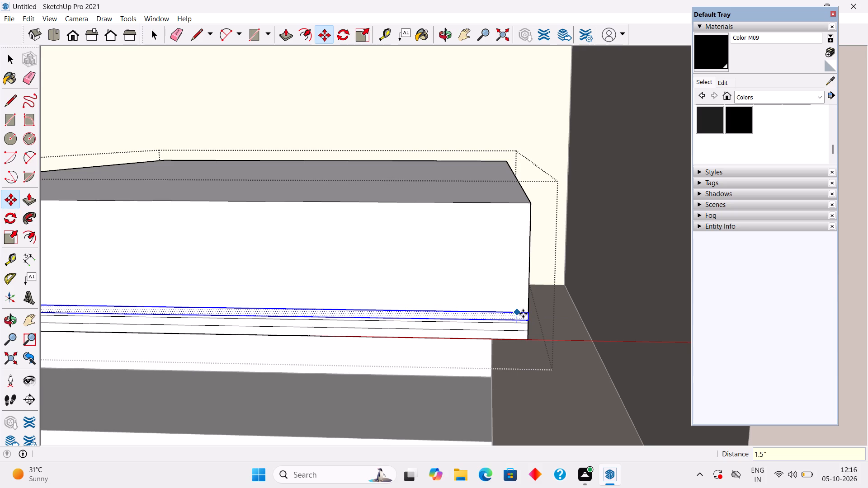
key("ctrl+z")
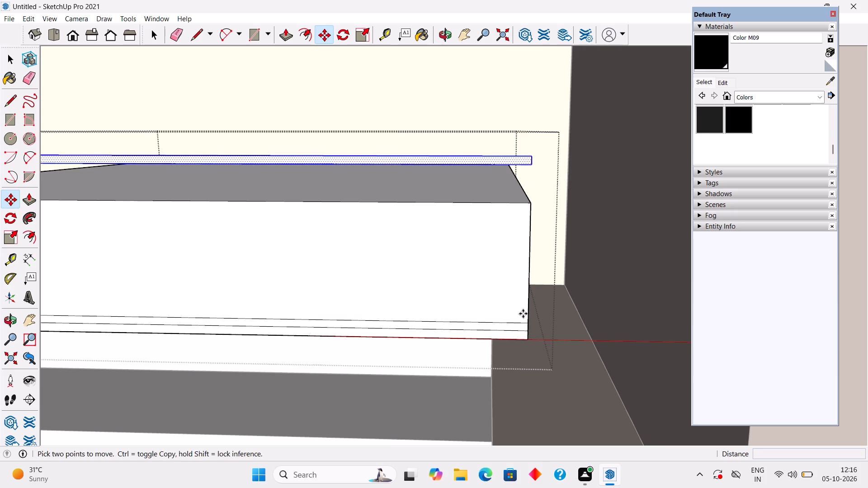
Copy the thin strip .15" straight up the third block's front face and repeat it as 10 evenly spaced copies.
key("space")
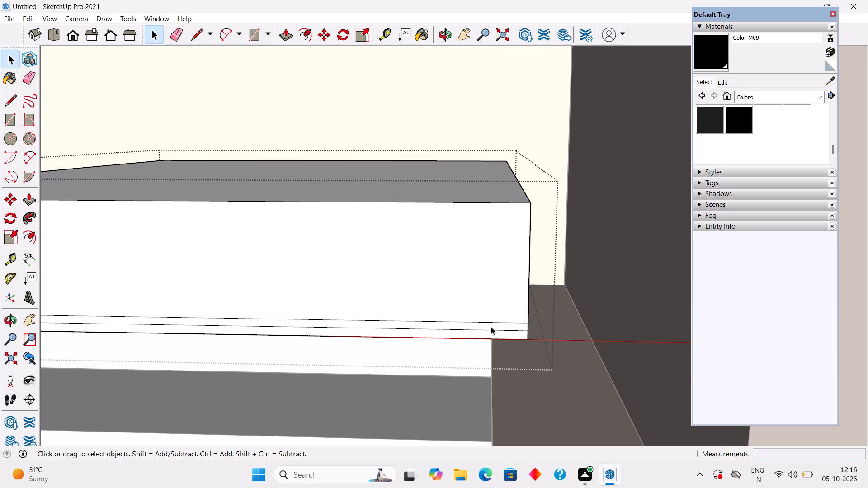
double_click(491, 327)
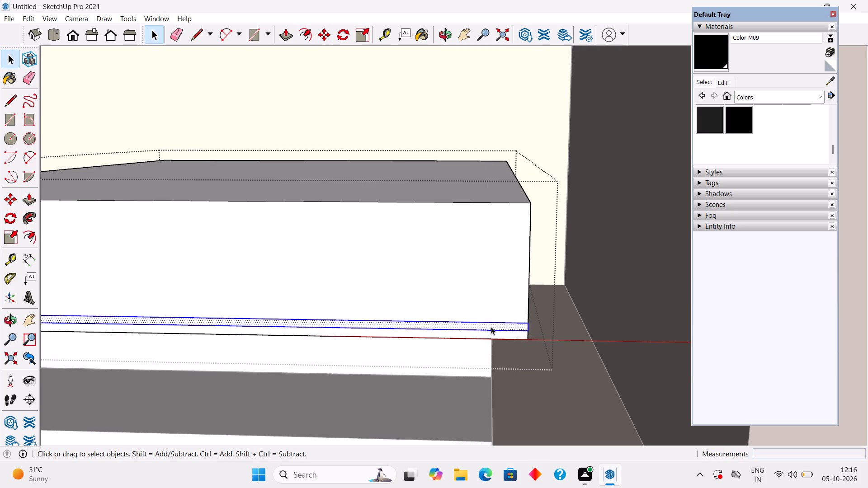
key("m")
left_click(491, 327)
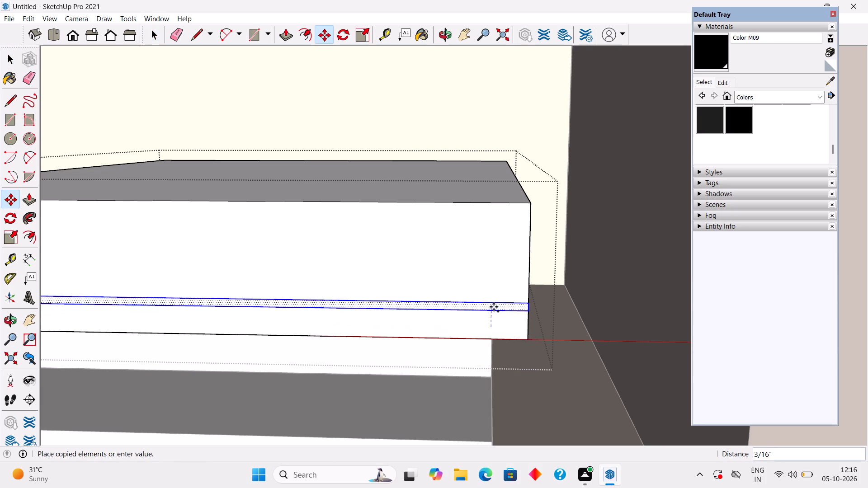
type(".15\"")
key("Return")
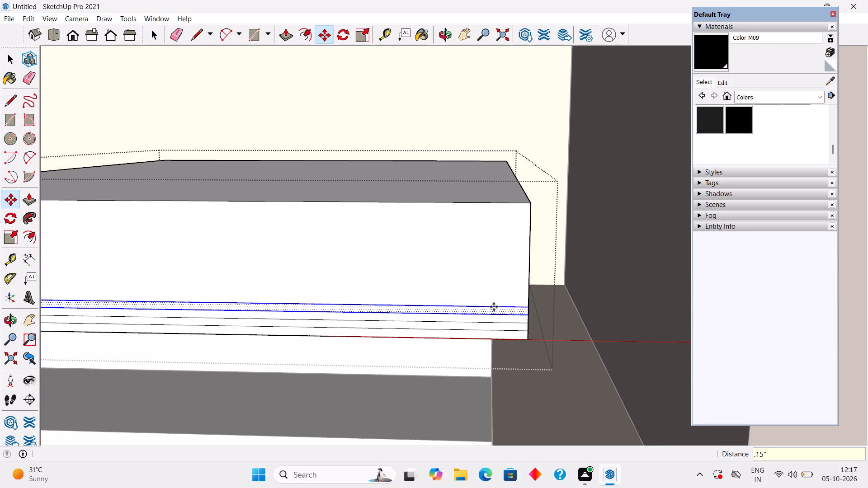
type("x1")
key("0")
key("Return")
Push the lowest thin strip .1" into the third block's front face to form a page groove.
key("space")
key("p")
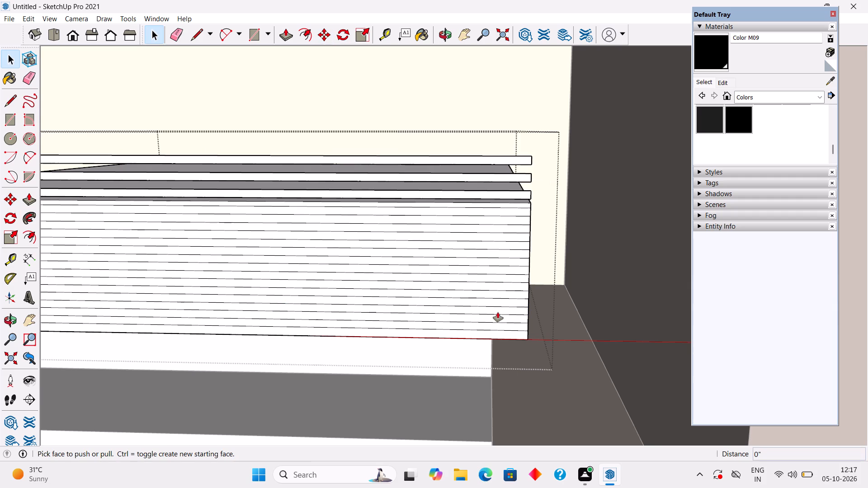
left_click(503, 324)
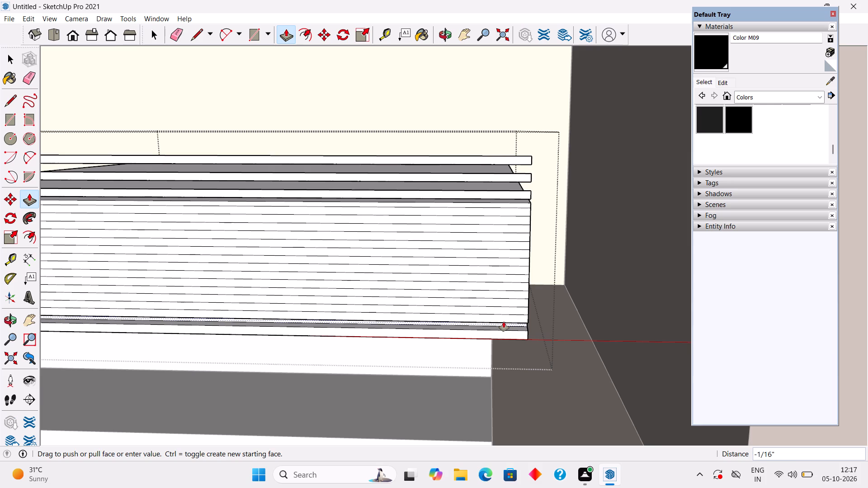
type(".1\"")
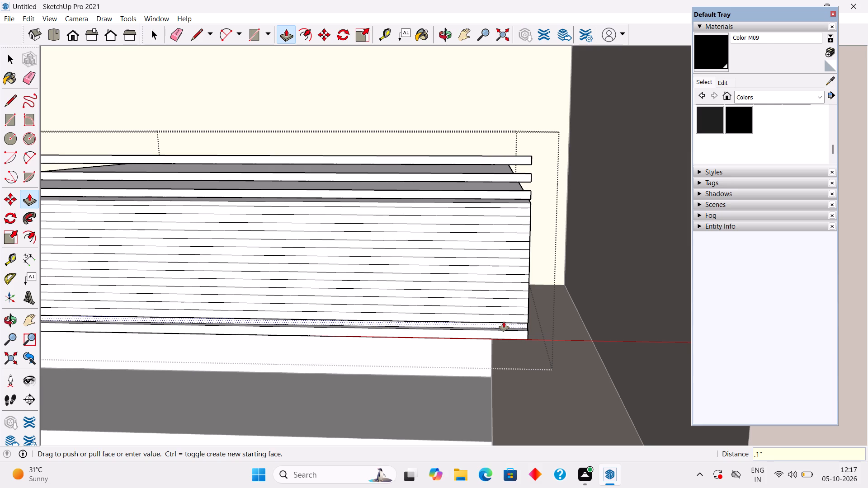
key("Return")
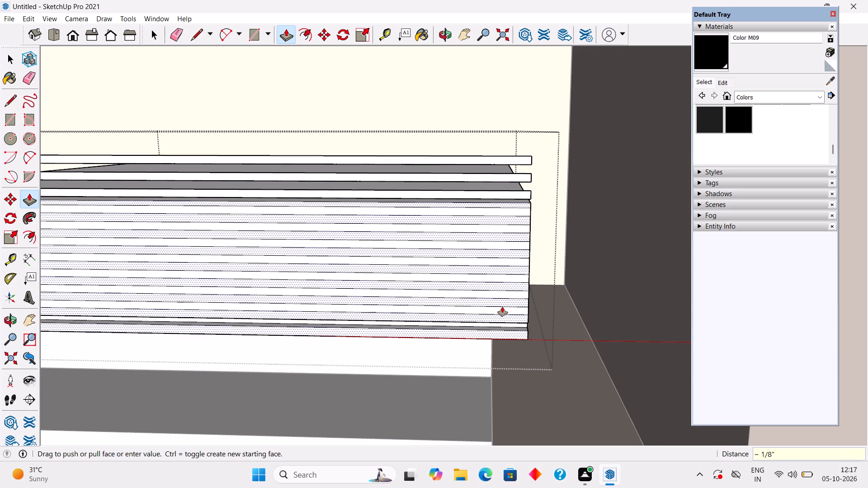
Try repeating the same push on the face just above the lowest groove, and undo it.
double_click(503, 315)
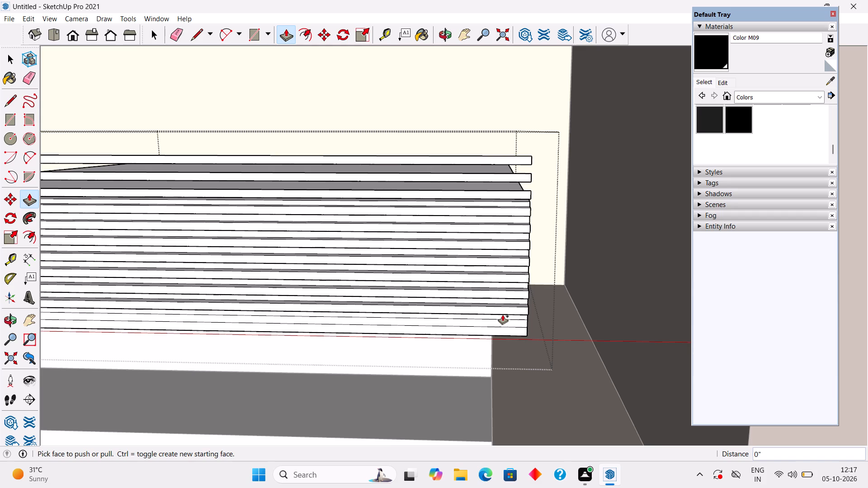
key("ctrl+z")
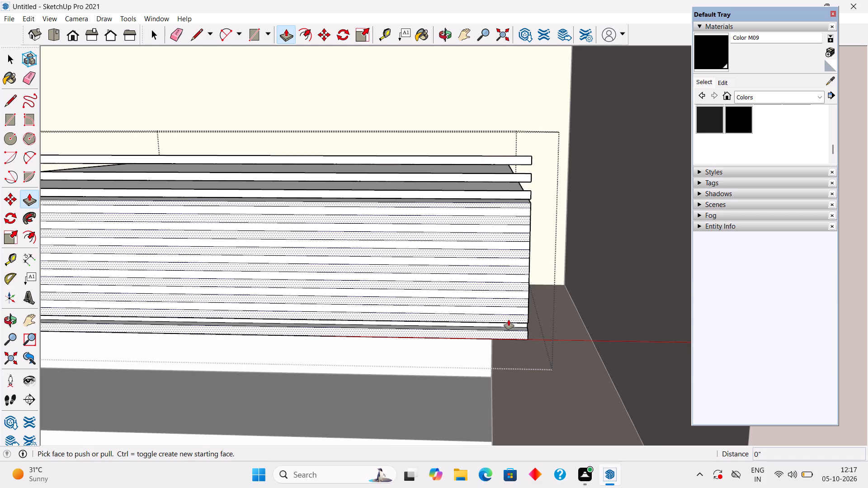
Pull the first thin strip above the lowest groove .1" out from the third block's front face.
left_click(504, 306)
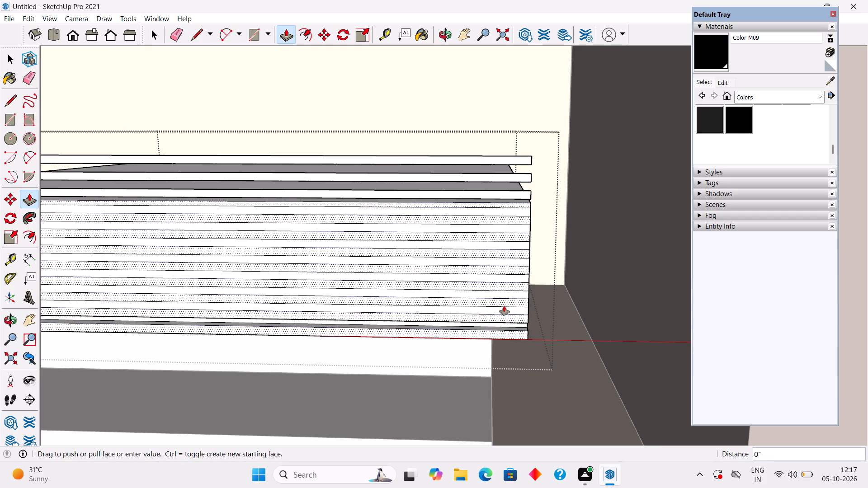
key("space")
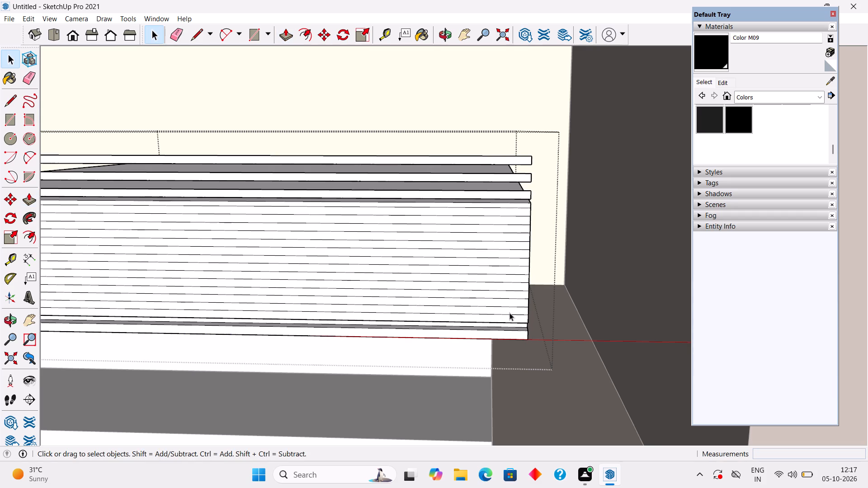
left_click(510, 317)
key("p")
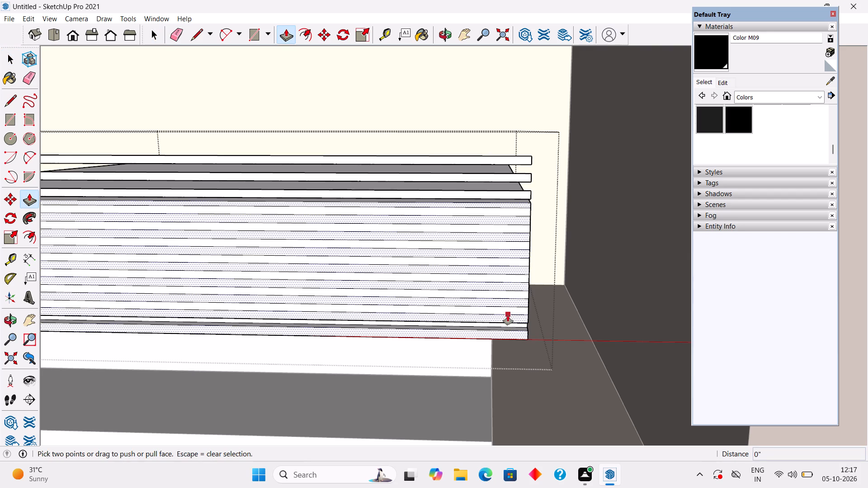
scroll(503, 309, "up", 6)
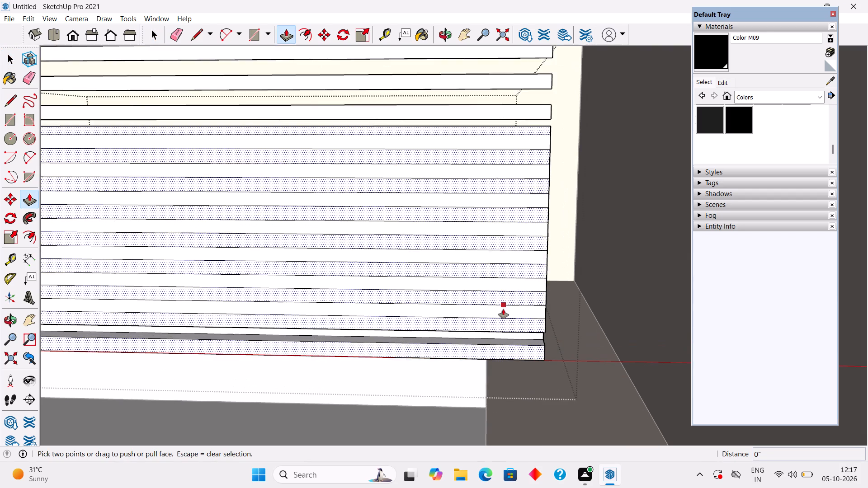
key("space")
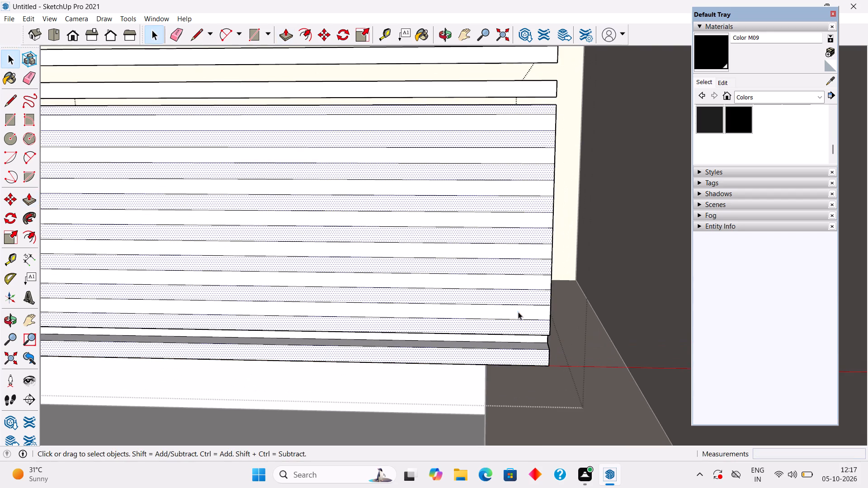
left_click(518, 312)
key("p")
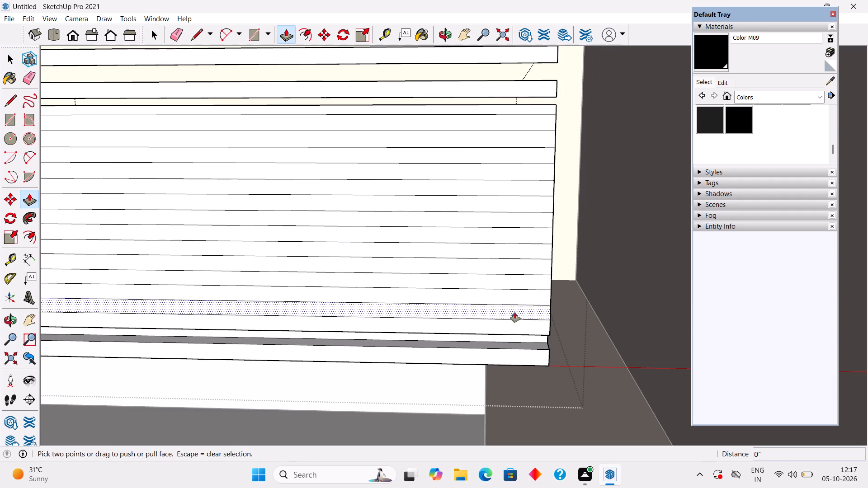
left_click(515, 312)
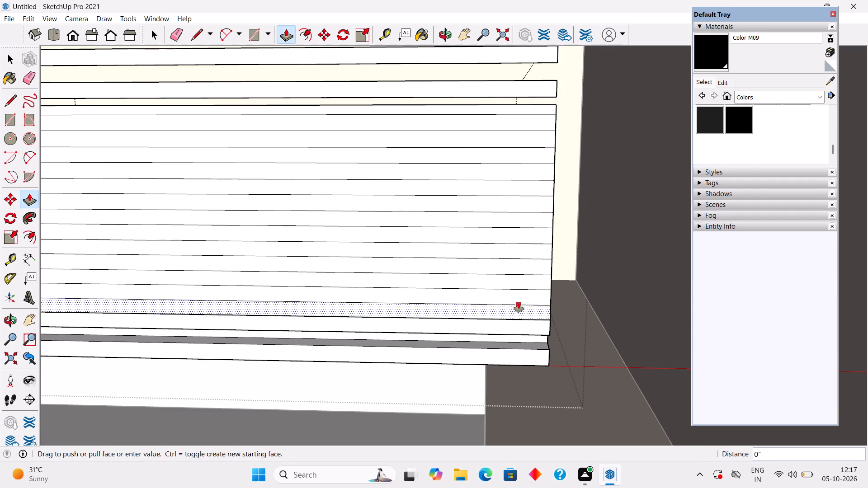
type(".1\"")
key("Return")
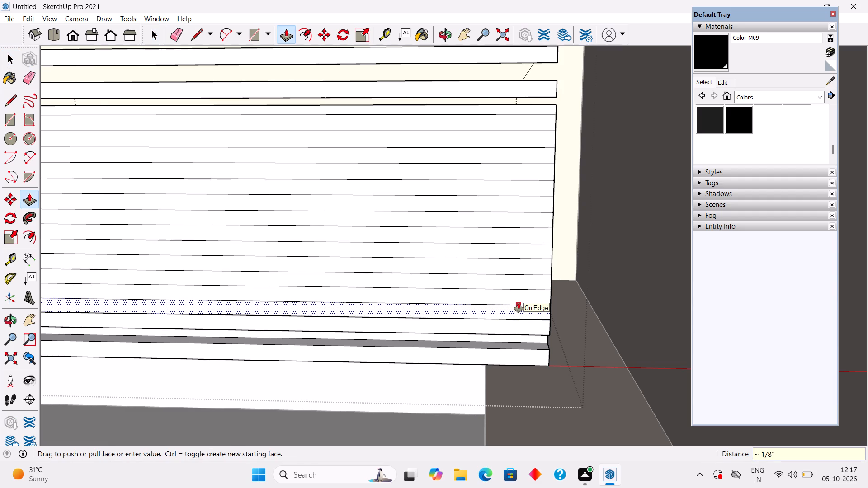
Repeat the .1" pull on each of the remaining thin strips up the third block's front face.
double_click(519, 279)
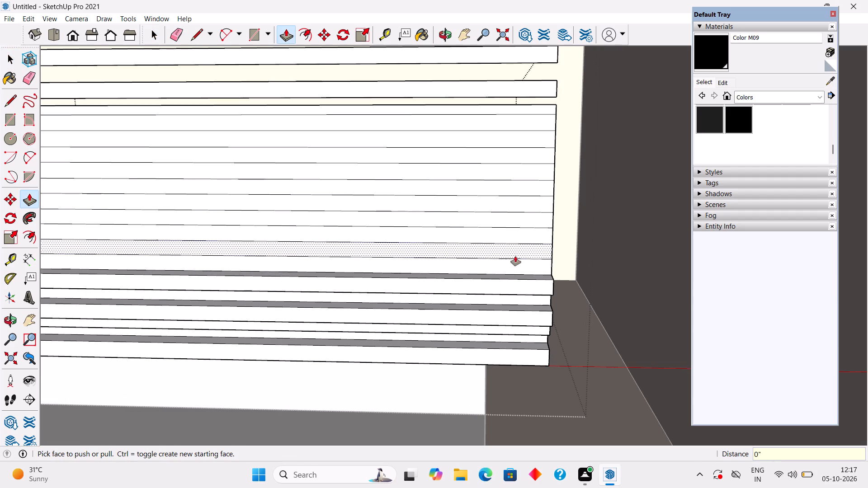
double_click(515, 249)
middle_click_drag(530, 257, 547, 294)
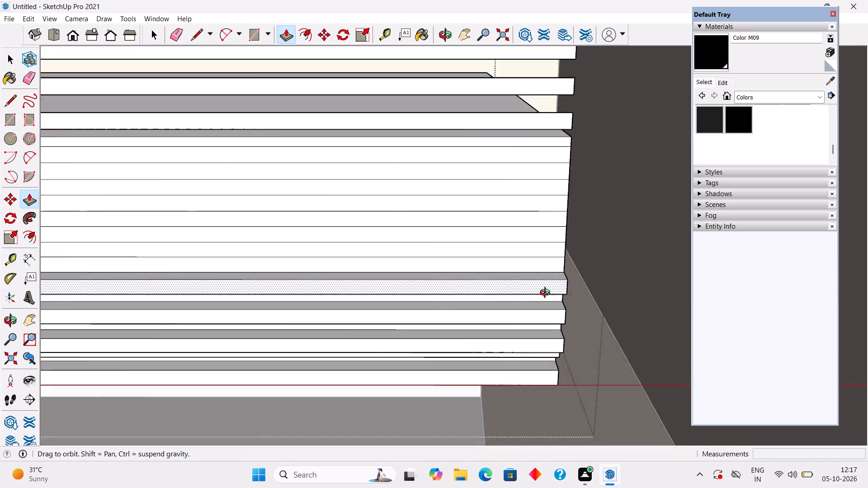
middle_click_drag(547, 294, 395, 317)
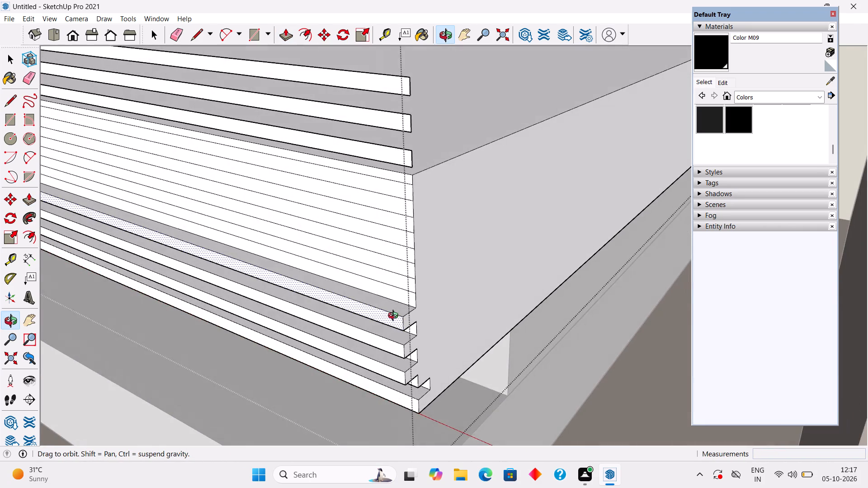
middle_click_drag(395, 317, 397, 312)
double_click(407, 279)
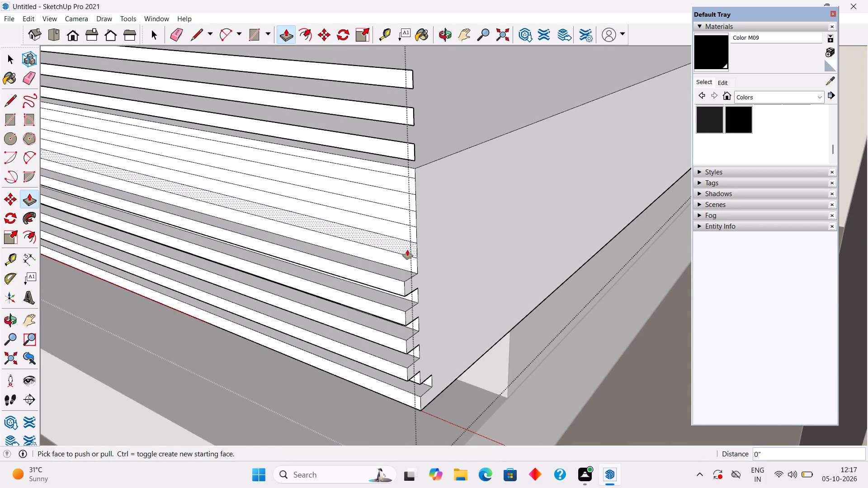
double_click(408, 249)
double_click(407, 216)
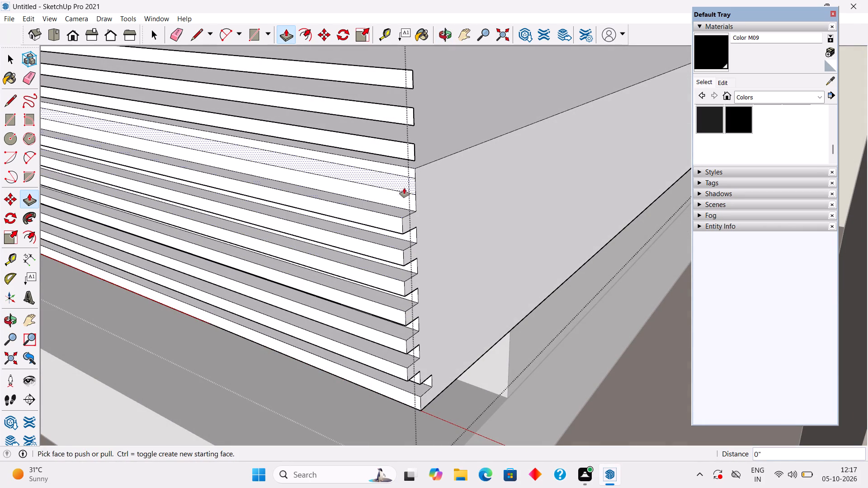
double_click(403, 183)
Pull the third block's front face surrounding the thin strips outward about 1/8".
scroll(412, 184, "down", 8)
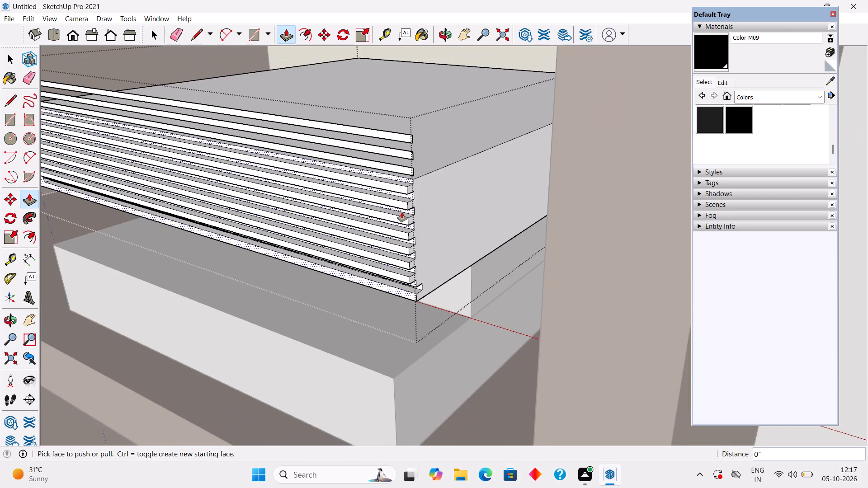
middle_click_drag(407, 224, 523, 183)
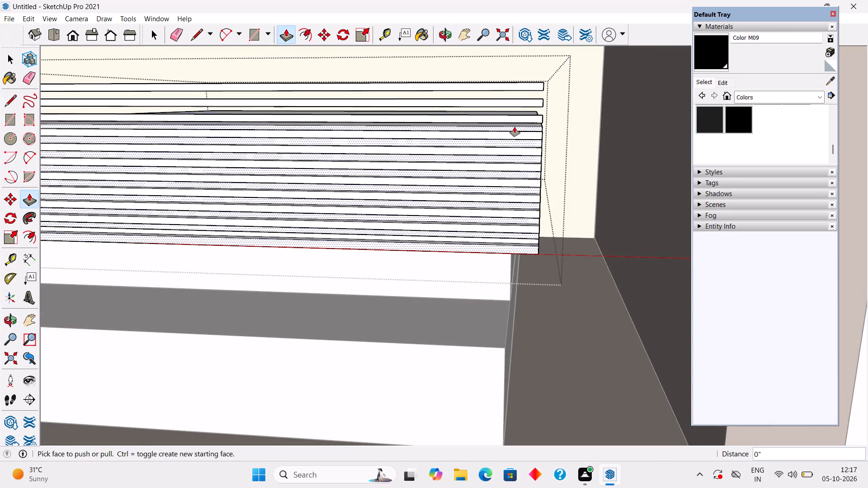
left_click(515, 127)
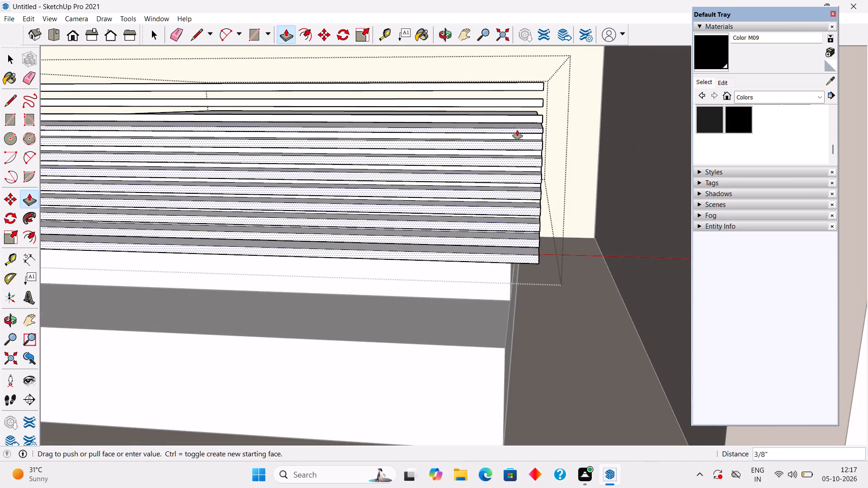
left_click(517, 129)
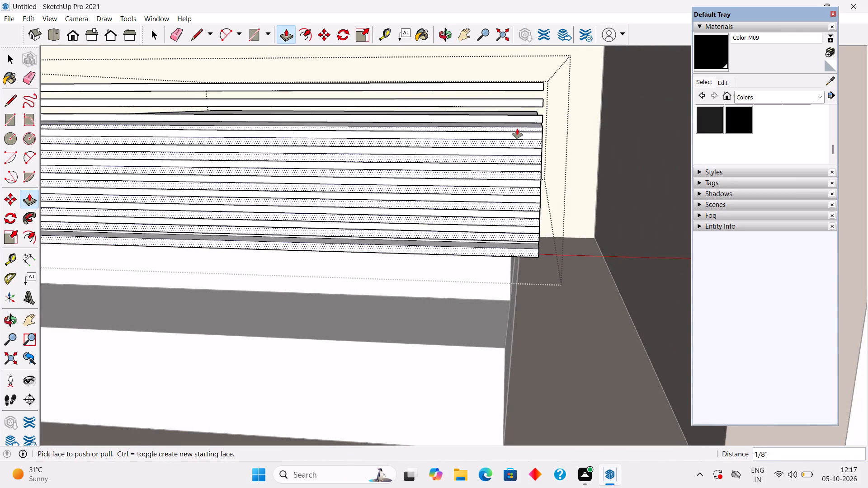
key("space")
Delete the three surplus thin strips floating above the third block, and leave its group.
scroll(531, 149, "down", 7)
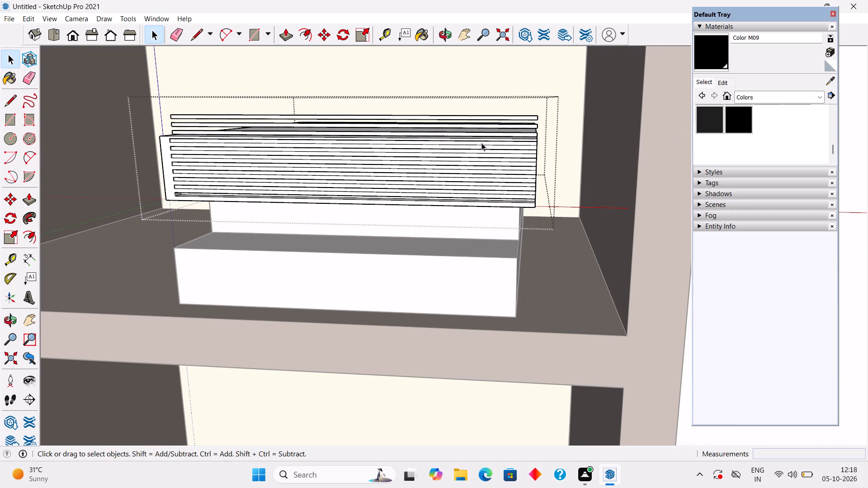
middle_click_drag(481, 143, 578, 146)
scroll(281, 109, "up", 4)
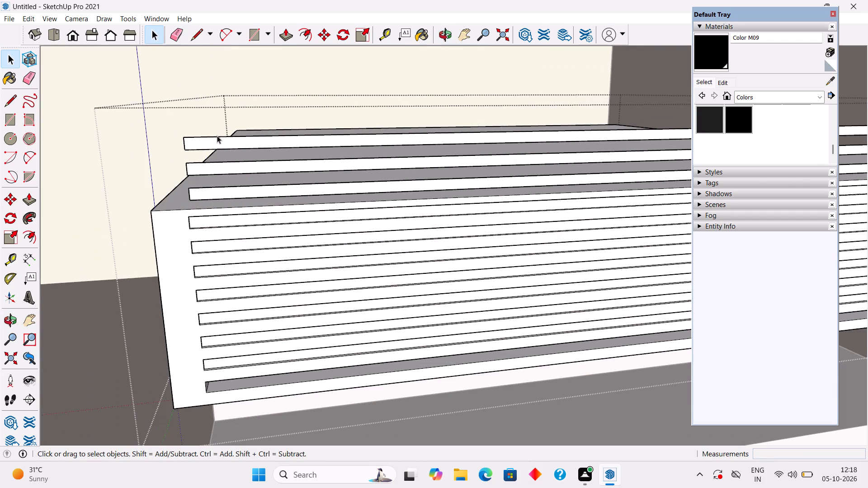
left_click(218, 138)
scroll(219, 138, "down", 7)
left_click(117, 186)
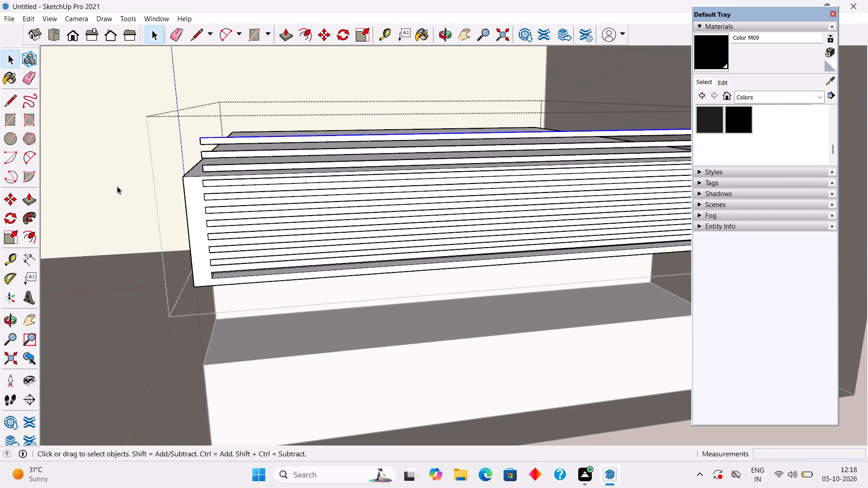
left_click(271, 145)
left_click(271, 145)
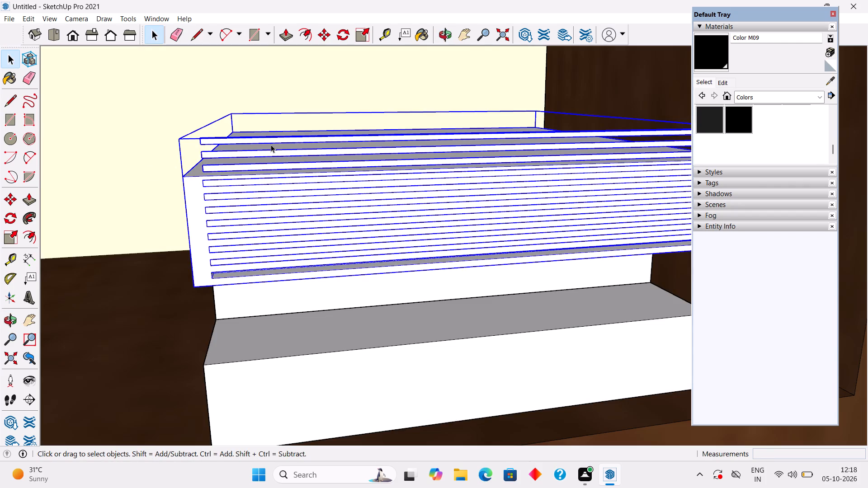
triple_click(271, 143)
left_click(271, 143)
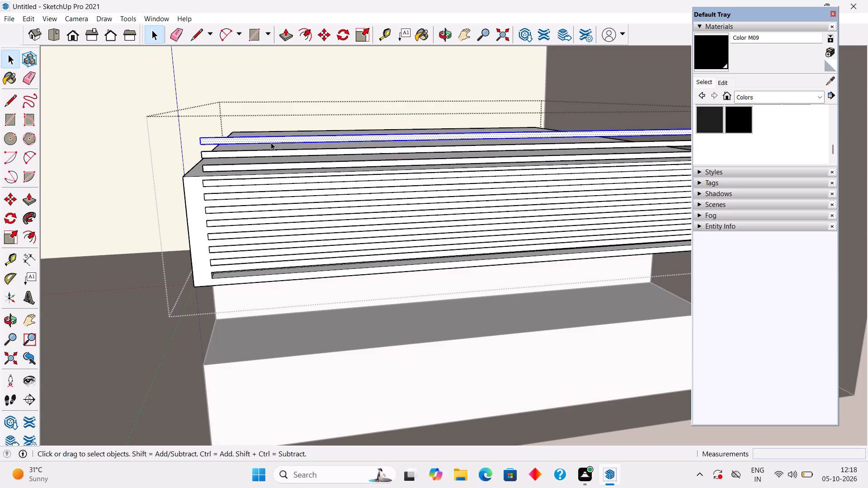
key("Delete")
triple_click(278, 151)
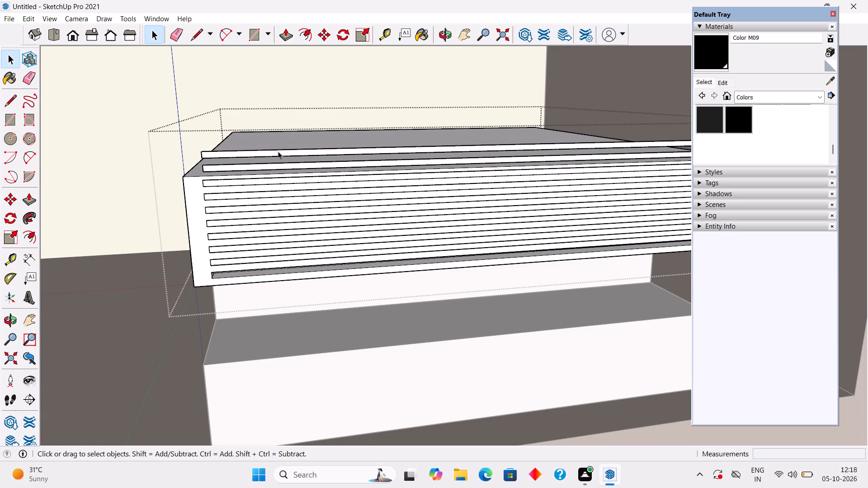
key("Delete")
triple_click(281, 166)
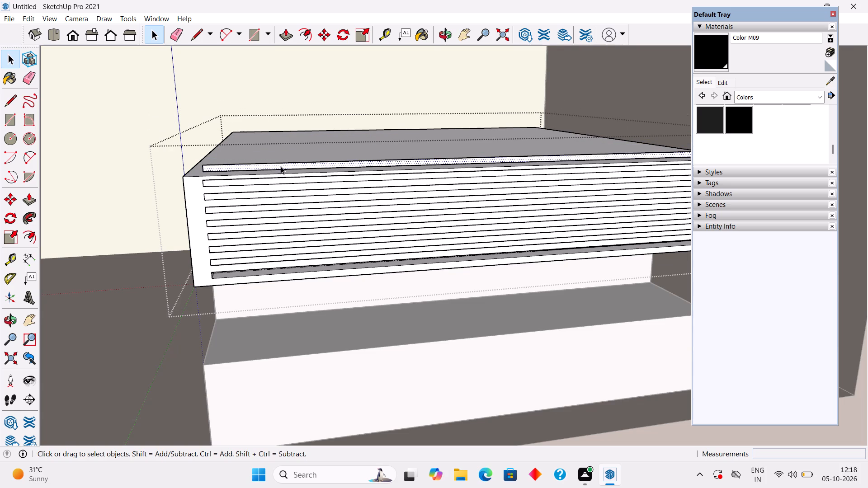
key("Delete")
scroll(281, 166, "down", 15)
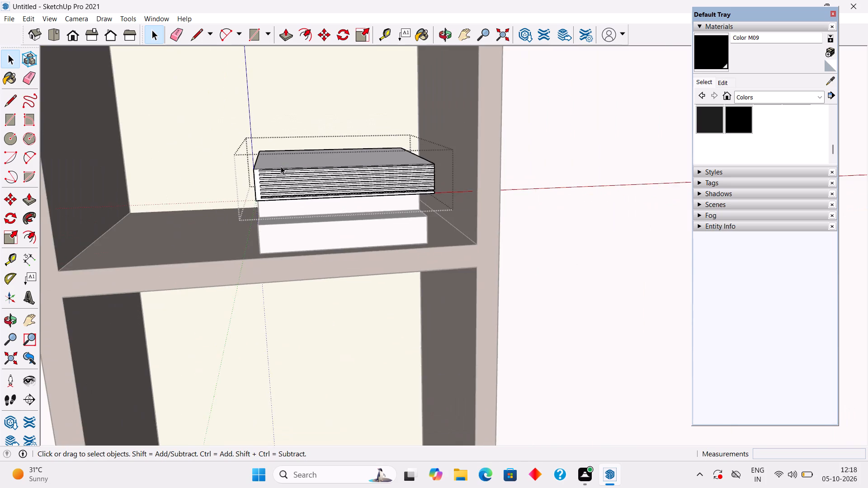
scroll(281, 166, "down", 4)
left_click(90, 215)
Examine the stacked books in the bookcase and the surrounding wall unit, desk and door from several angles.
scroll(90, 215, "down", 7)
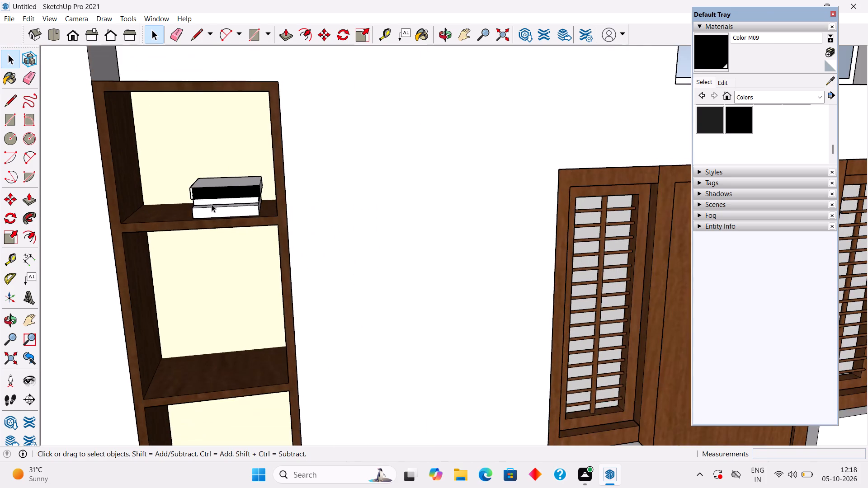
scroll(212, 202, "up", 10)
middle_click_drag(228, 168, 308, 124)
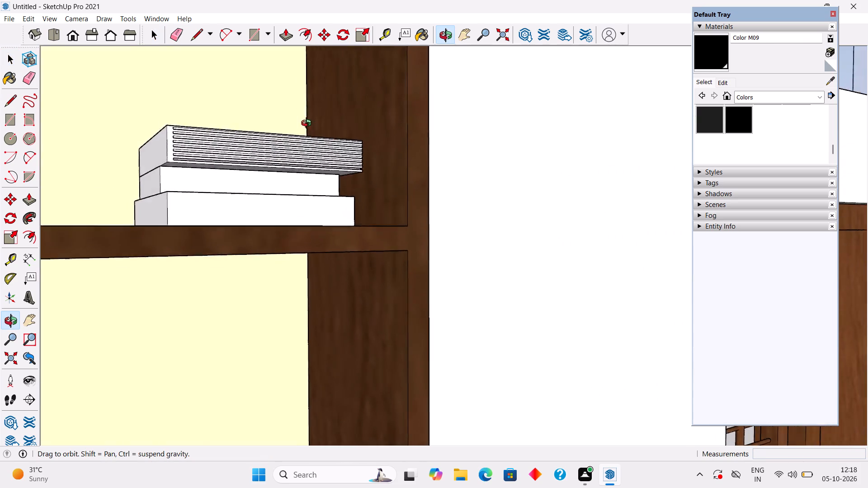
middle_click_drag(308, 124, 219, 167)
scroll(208, 162, "down", 3)
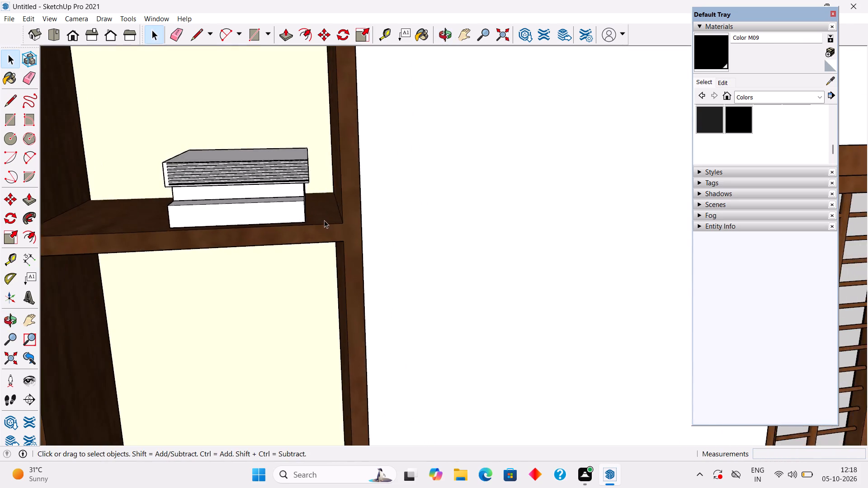
scroll(324, 220, "down", 20)
scroll(324, 220, "down", 7)
scroll(289, 335, "up", 2)
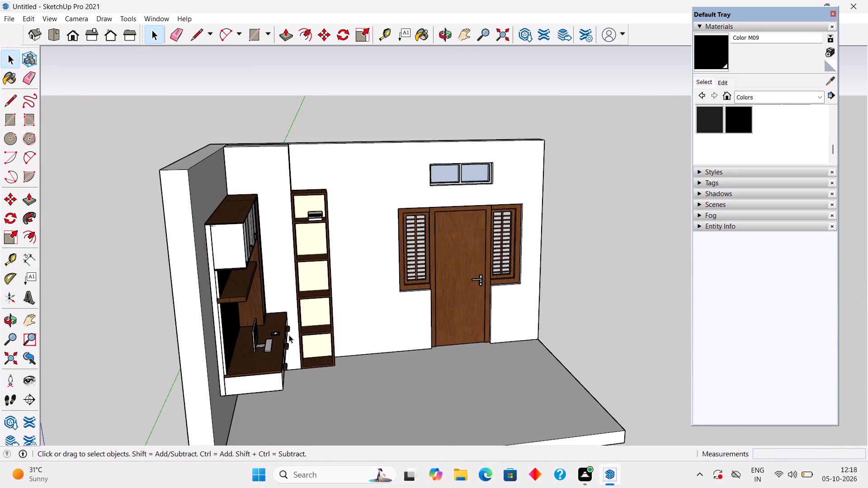
scroll(289, 335, "up", 9)
scroll(300, 254, "down", 3)
scroll(318, 215, "down", 1)
middle_click_drag(303, 221, 256, 246)
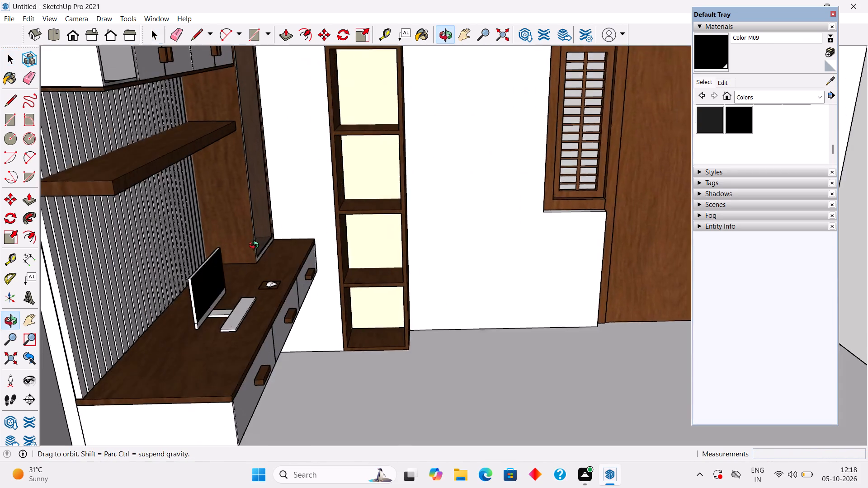
middle_click_drag(256, 246, 131, 230)
middle_click_drag(478, 178, 438, 210)
scroll(438, 210, "down", 3)
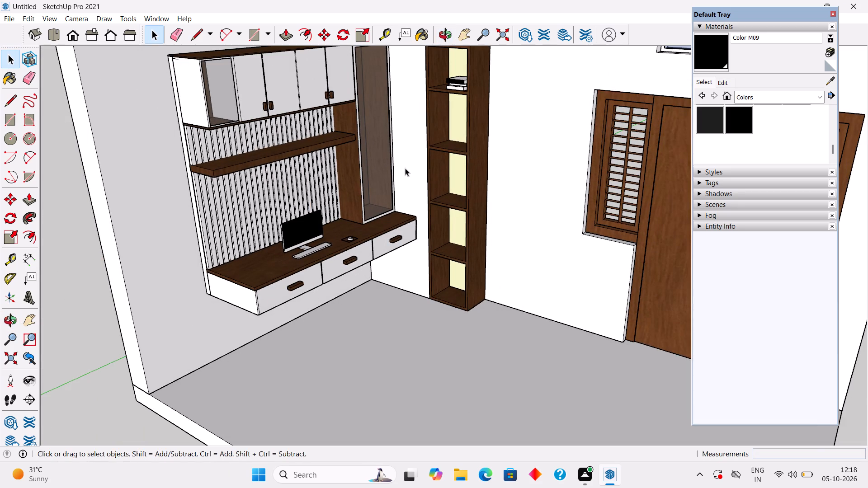
Draw a rectangle about 11 15/16" by 7 3/8" on the inner side panel of the bookcase's middle compartment.
scroll(442, 177, "up", 8)
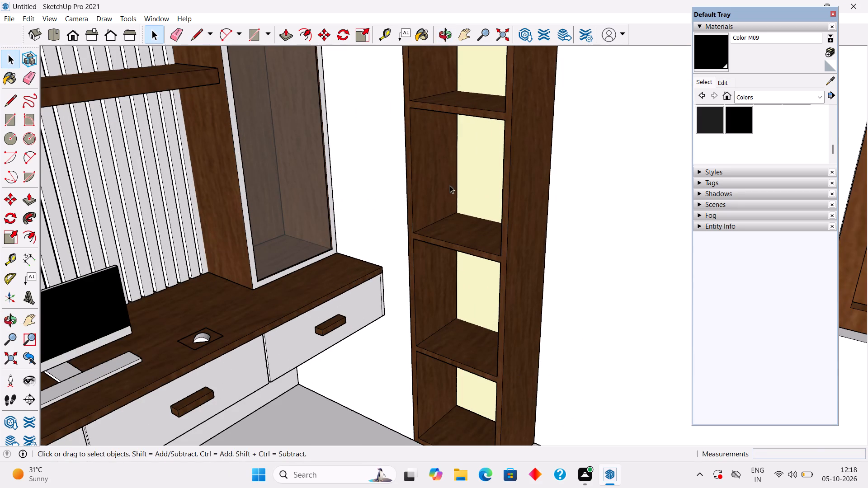
key("r")
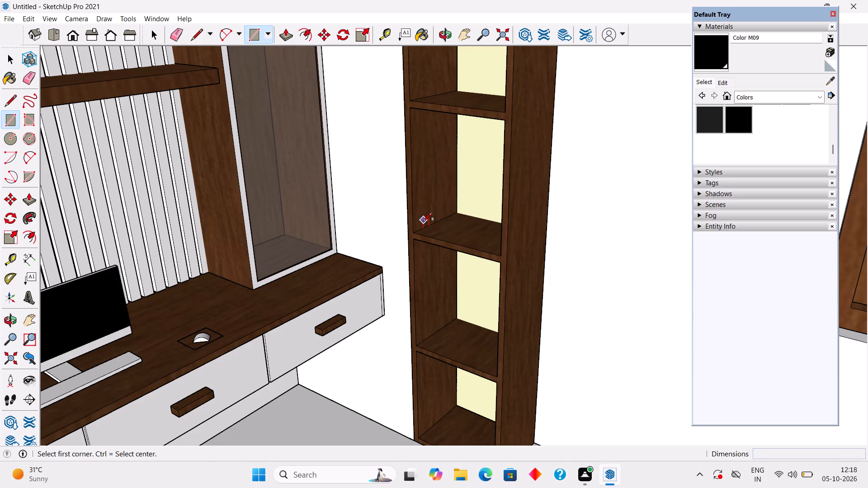
left_click(425, 225)
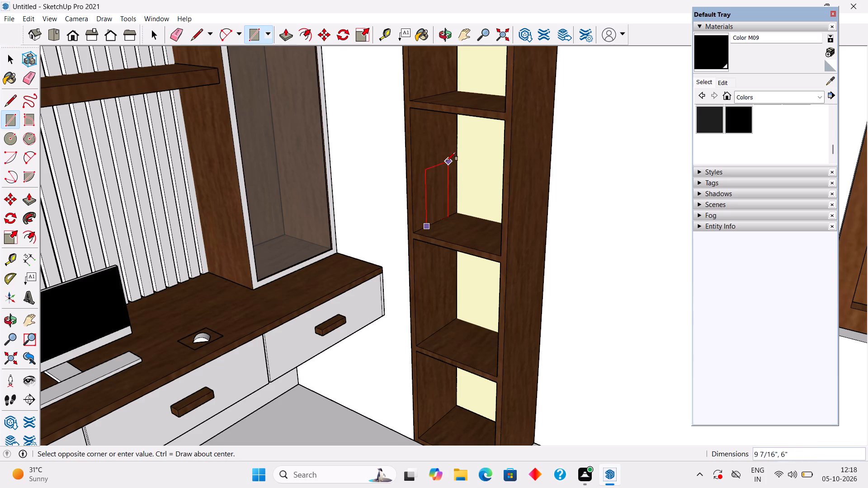
left_click(453, 145)
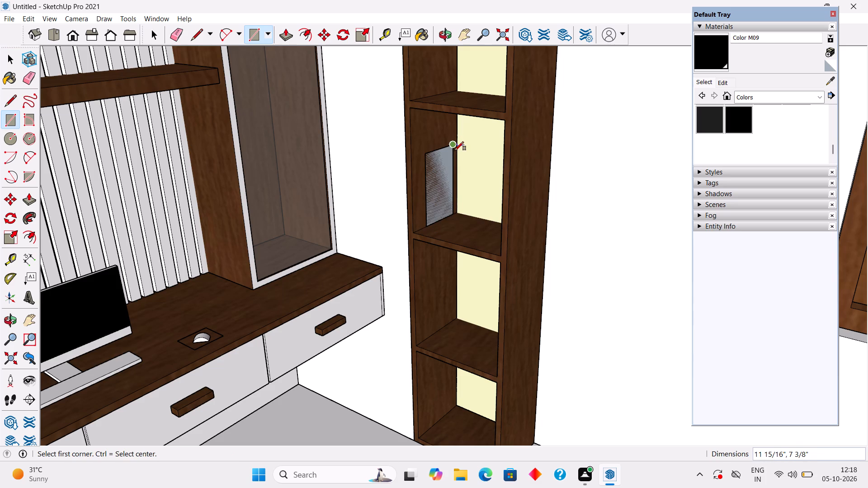
Extrude the rectangle on the middle compartment's inner side panel about 2 9/16" into an upright book block.
key("space")
key("p")
left_click(442, 188)
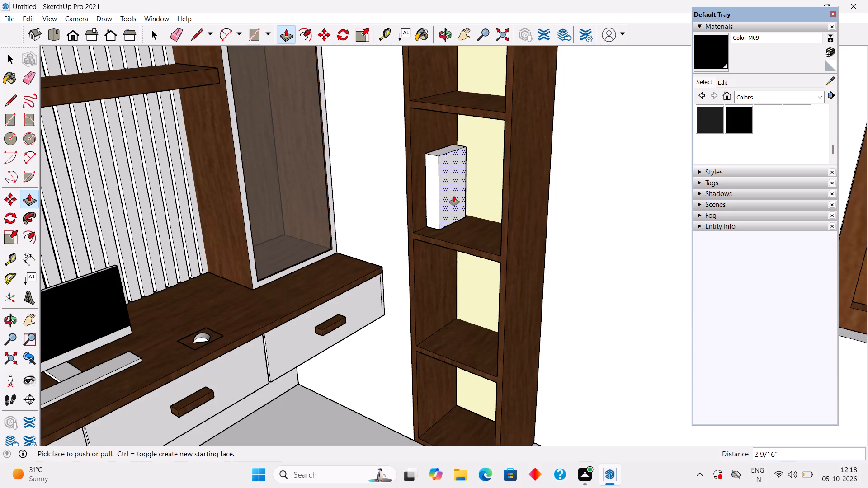
left_click(454, 196)
key("space")
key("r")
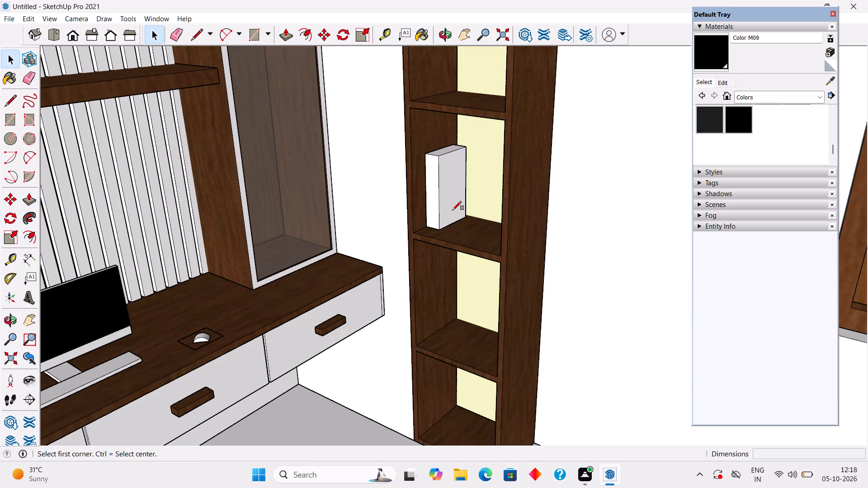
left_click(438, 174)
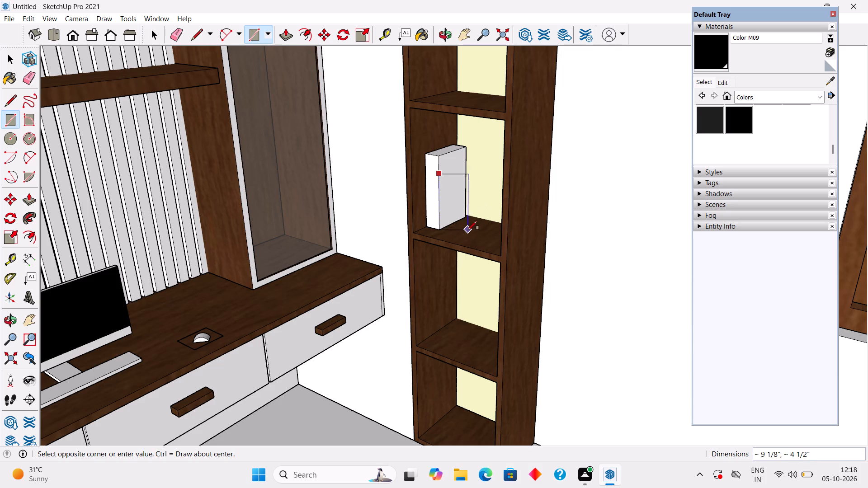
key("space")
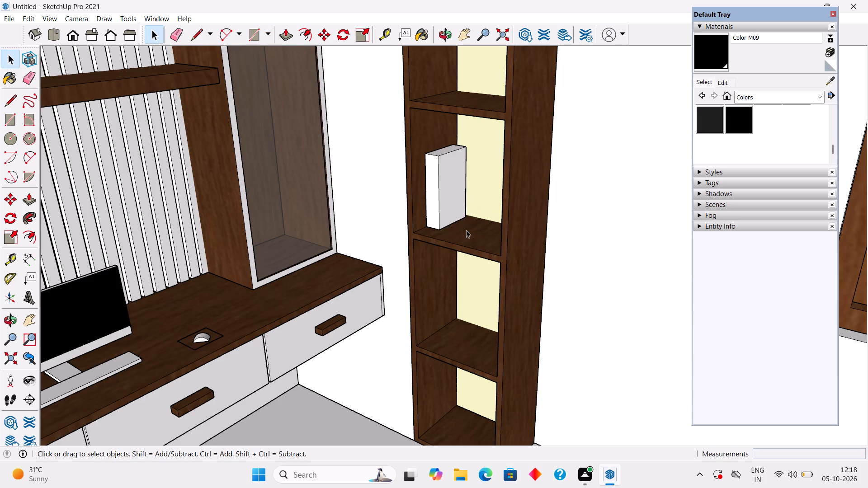
Draw a rectangle against the upright book block's broad side face, starting from its front vertical edge.
scroll(494, 188, "up", 9)
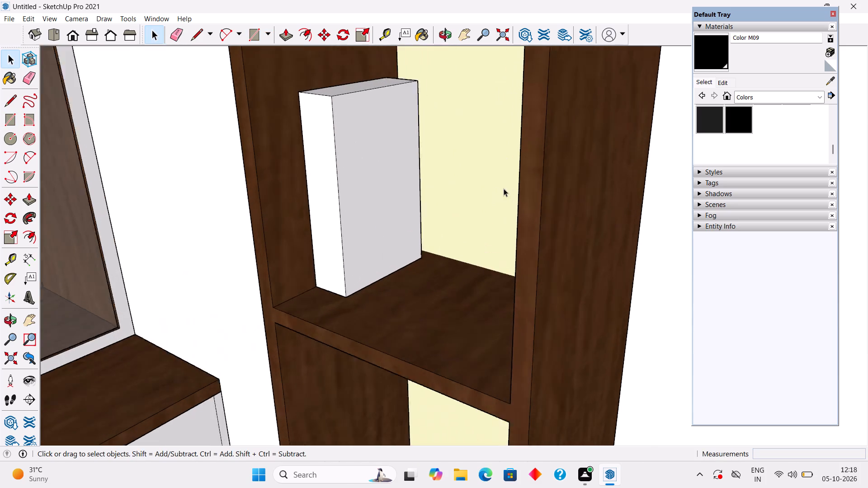
scroll(504, 188, "up", 2)
middle_click_drag(501, 189, 452, 210)
scroll(409, 216, "up", 4)
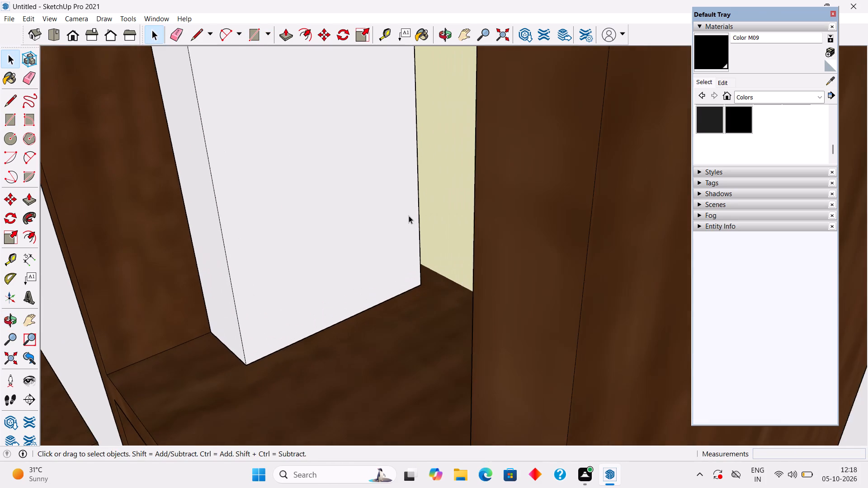
scroll(409, 216, "down", 3)
key("r")
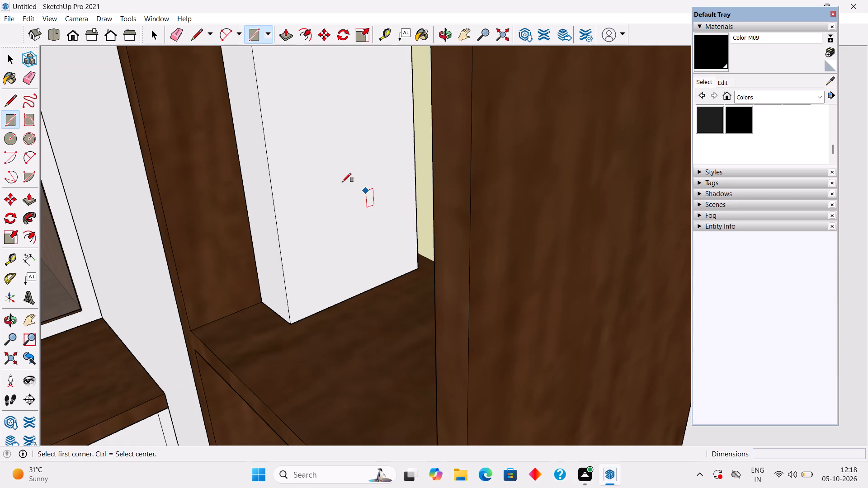
left_click(259, 71)
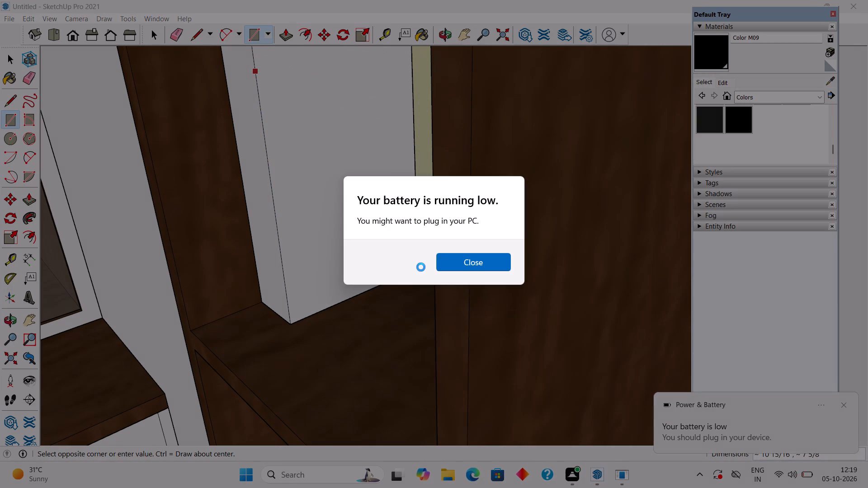
left_click(390, 335)
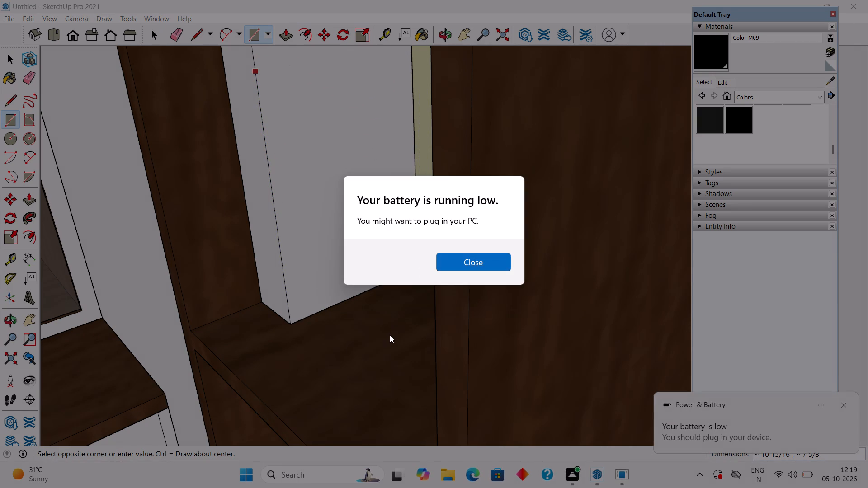
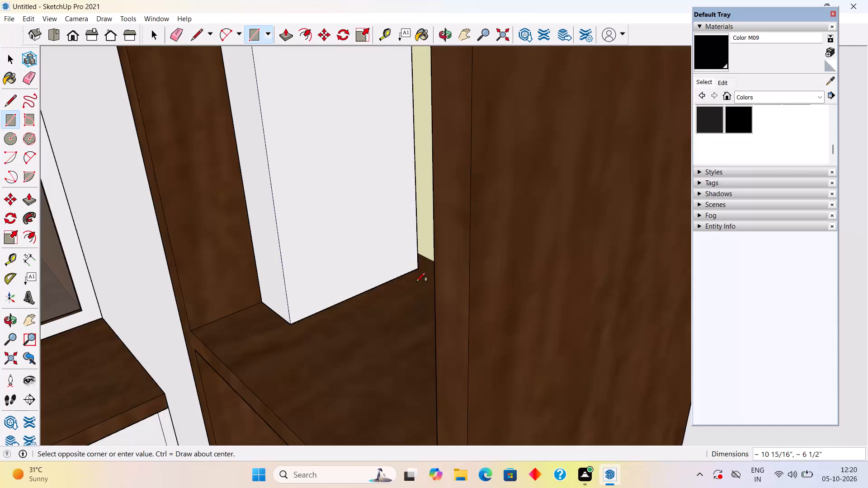
Complete the second book's rectangle, about 10 15/16" by 6 13/16", against the first book and pull it out about 1 5/8".
left_click(419, 278)
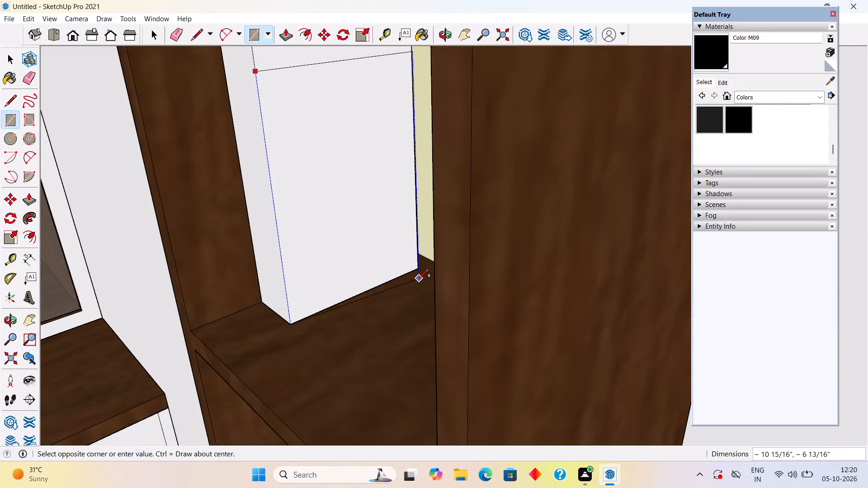
key("space")
key("p")
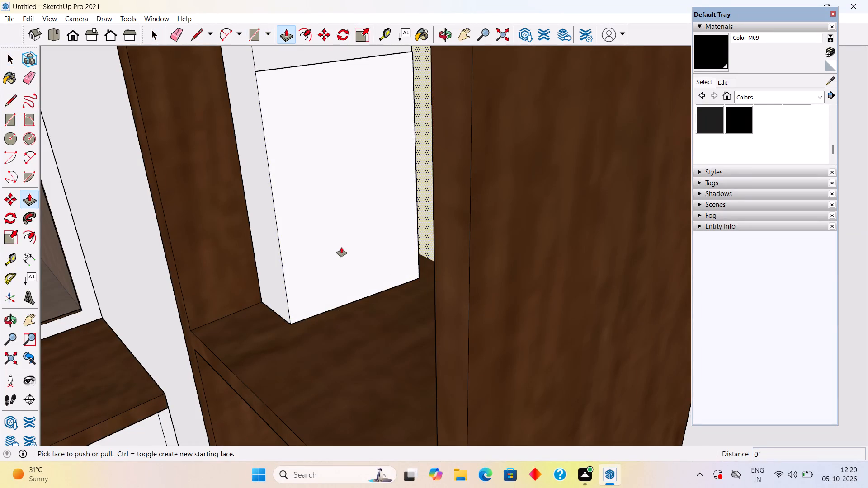
left_click(341, 247)
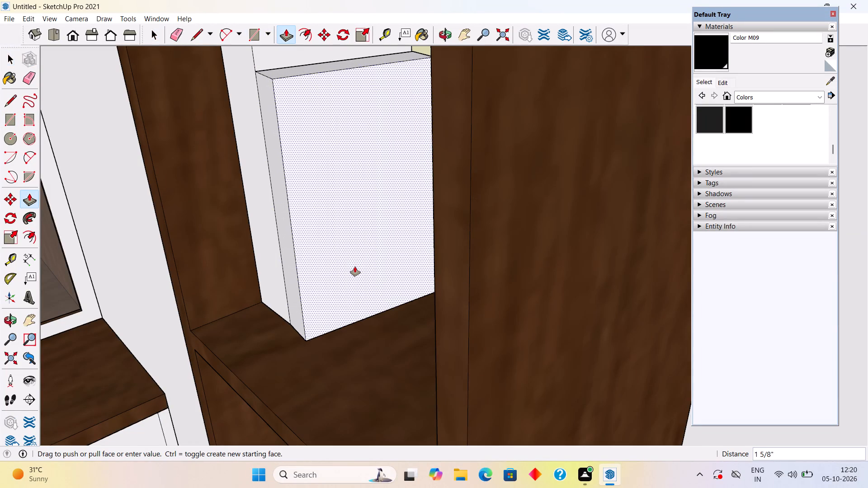
left_click(355, 267)
scroll(355, 267, "down", 6)
key("space")
Draw a rectangle about 7 3/4" by 10 15/16" on the second book's exposed side and pull it out about 1" as a third book.
scroll(347, 272, "down", 1)
middle_click_drag(347, 272, 396, 271)
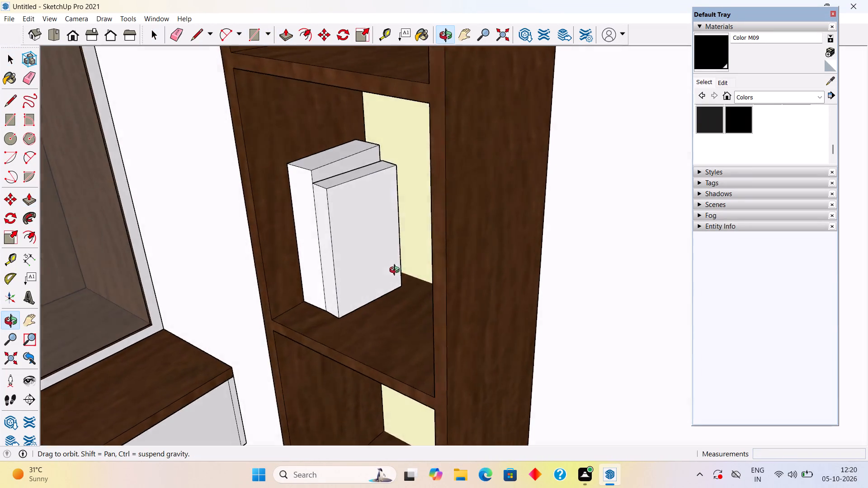
middle_click_drag(396, 271, 494, 221)
scroll(397, 229, "up", 2)
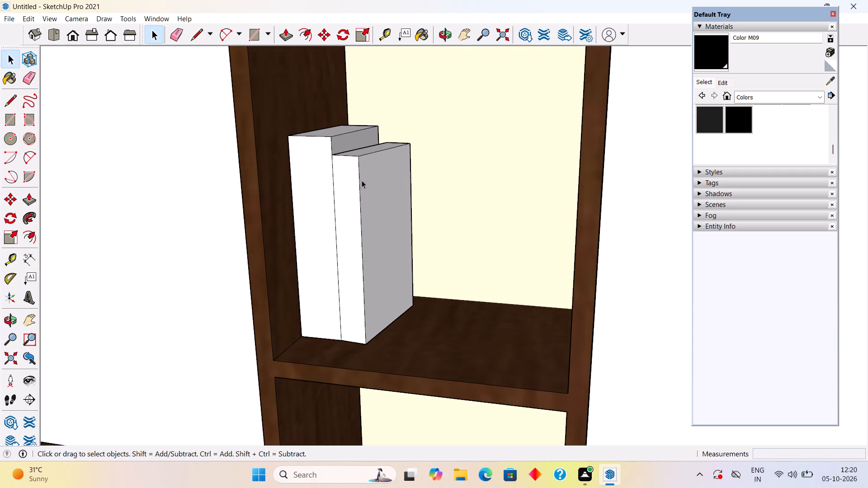
key("r")
left_click(361, 158)
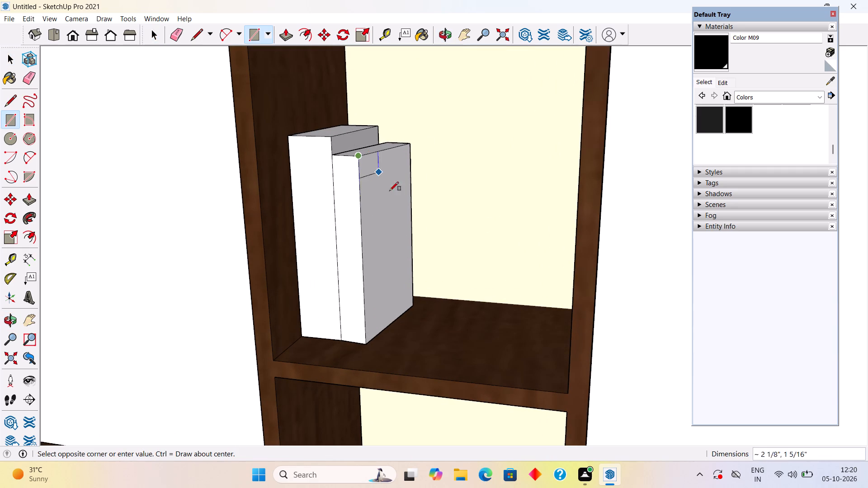
left_click(423, 302)
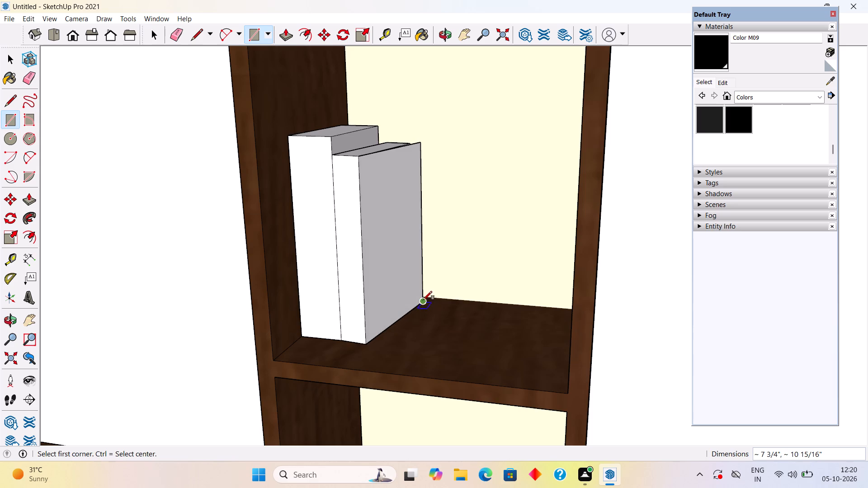
key("space")
key("p")
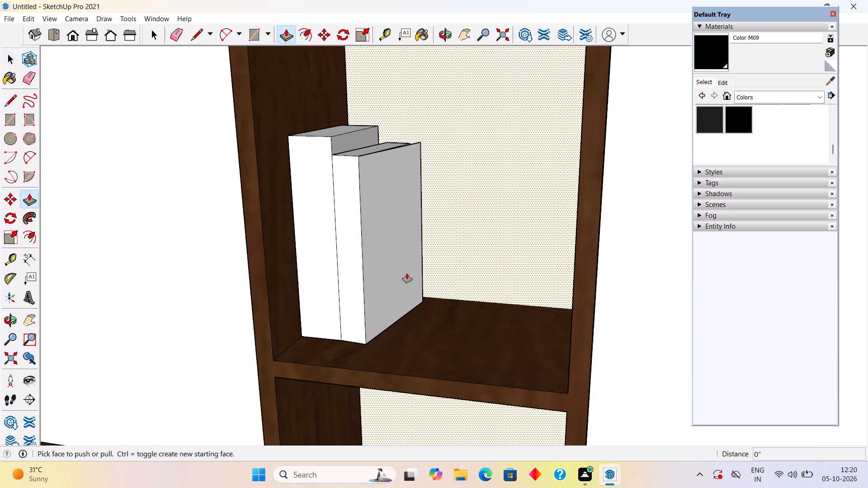
left_click(407, 273)
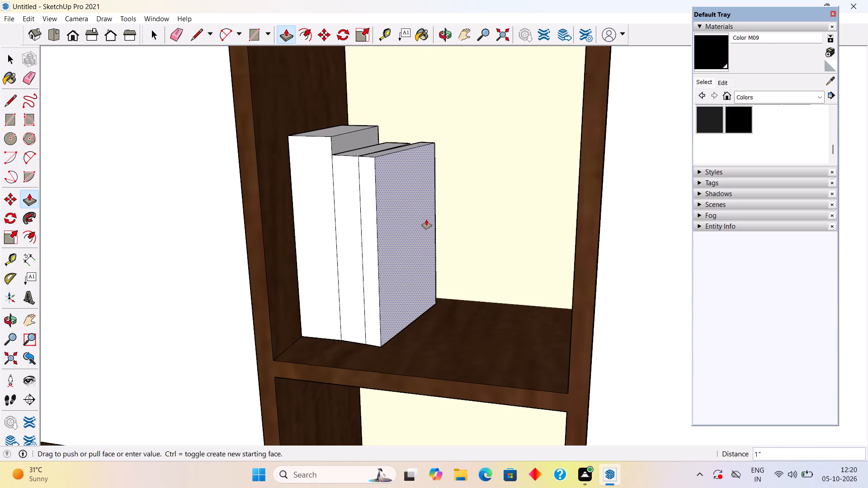
left_click(428, 221)
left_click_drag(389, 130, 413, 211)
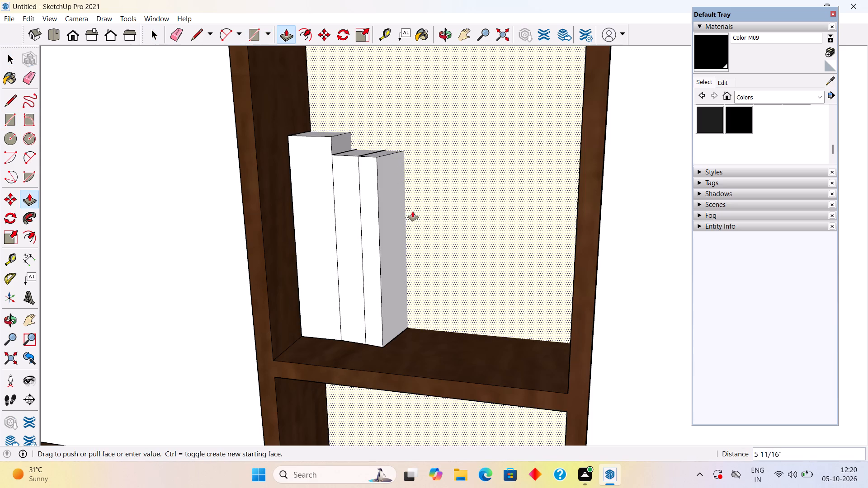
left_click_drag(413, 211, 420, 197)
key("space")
Push/Pull the third book's top face up about 1 7/16".
middle_click_drag(391, 148, 401, 241)
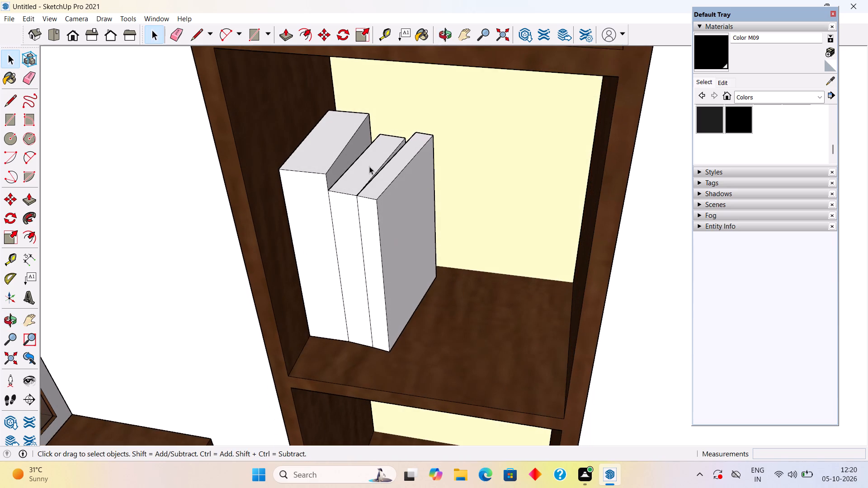
key("p")
left_click(389, 176)
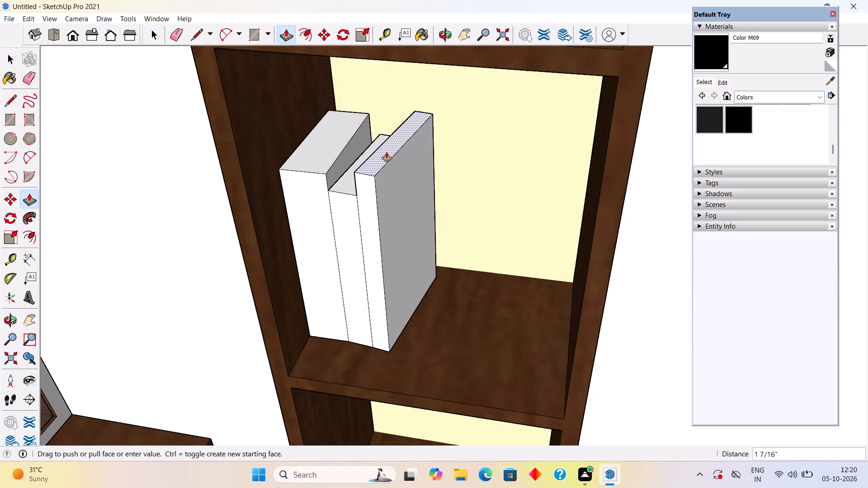
left_click(387, 152)
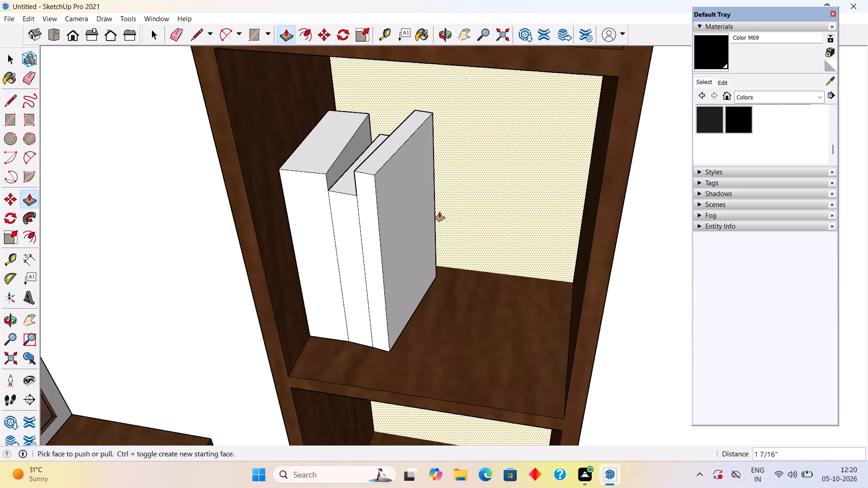
key("space")
Select all the connected geometry of the three standing books, make it a group, and clear the selection.
middle_click_drag(402, 286, 481, 130)
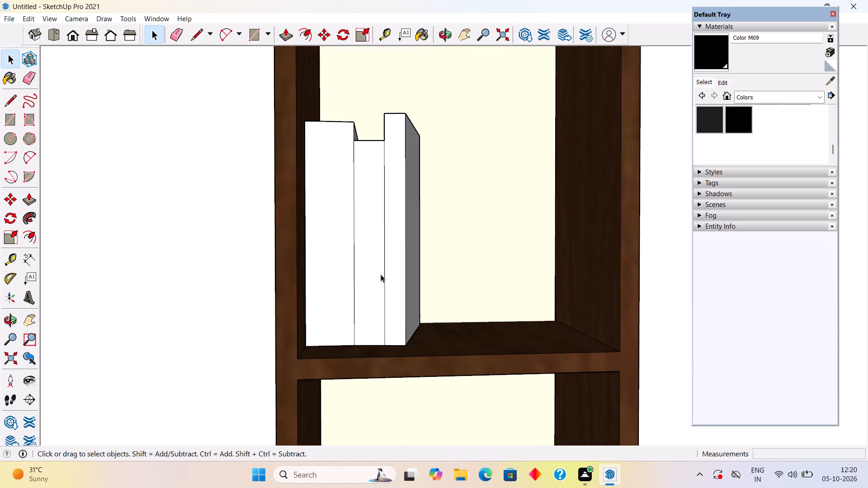
triple_click(347, 277)
right_click(347, 277)
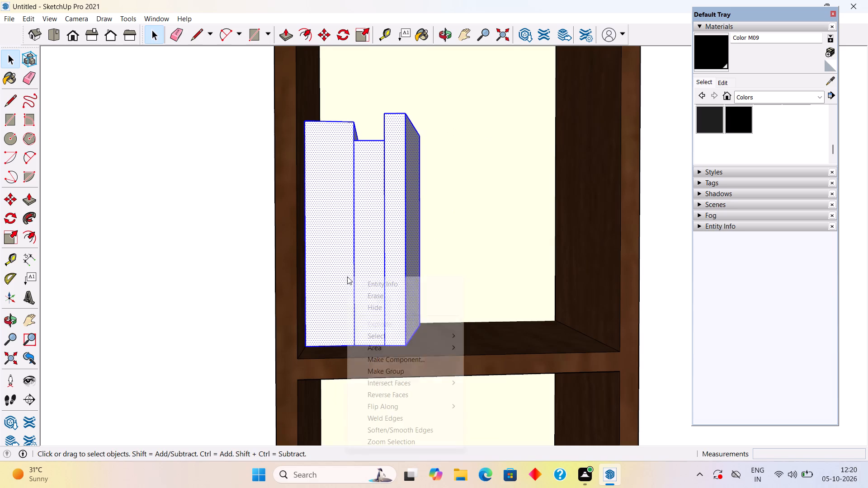
left_click(387, 366)
scroll(393, 386, "down", 2)
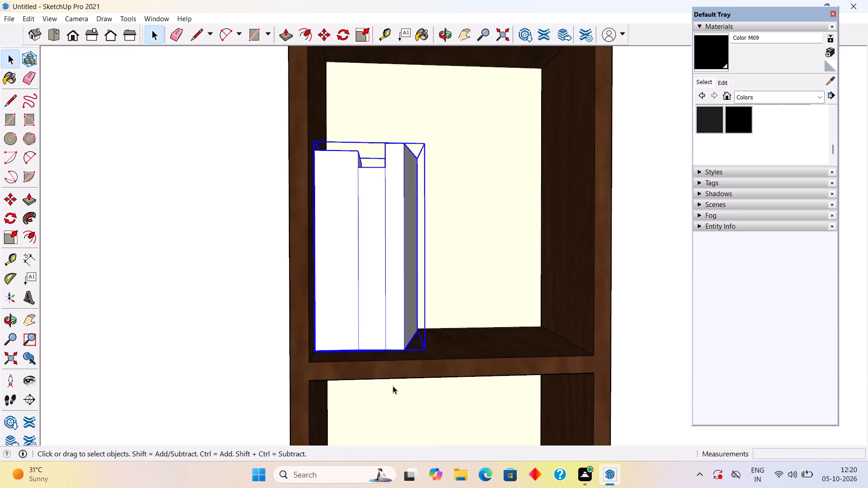
scroll(393, 386, "down", 15)
scroll(396, 338, "down", 4)
middle_click_drag(394, 337, 305, 352)
scroll(343, 368, "down", 2)
scroll(305, 352, "down", 2)
left_click(77, 282)
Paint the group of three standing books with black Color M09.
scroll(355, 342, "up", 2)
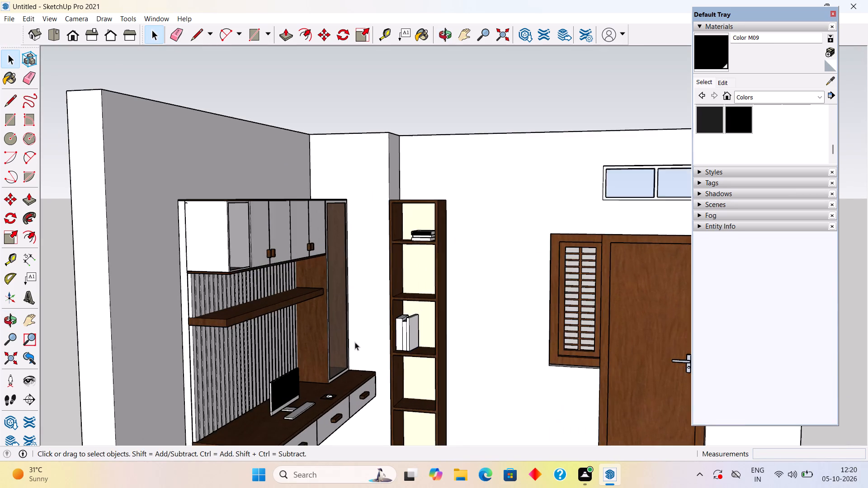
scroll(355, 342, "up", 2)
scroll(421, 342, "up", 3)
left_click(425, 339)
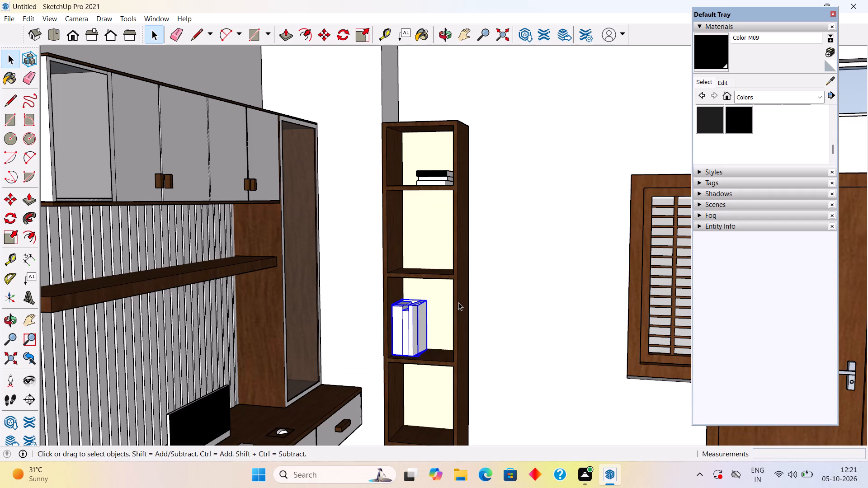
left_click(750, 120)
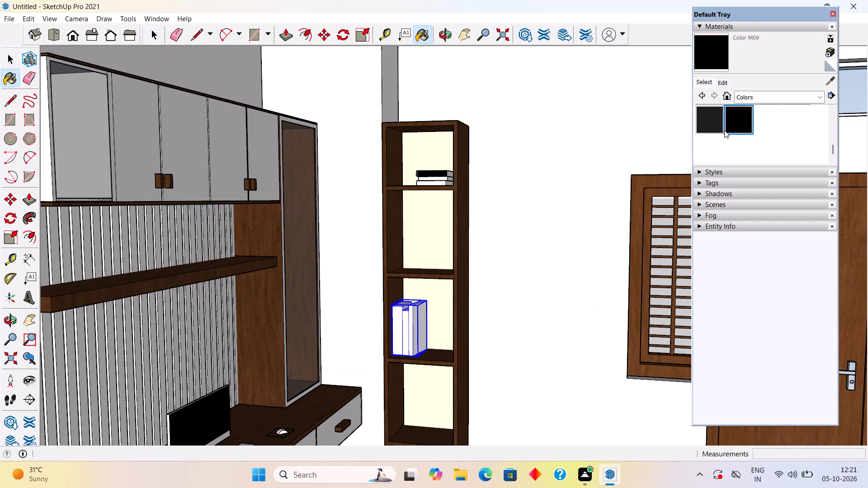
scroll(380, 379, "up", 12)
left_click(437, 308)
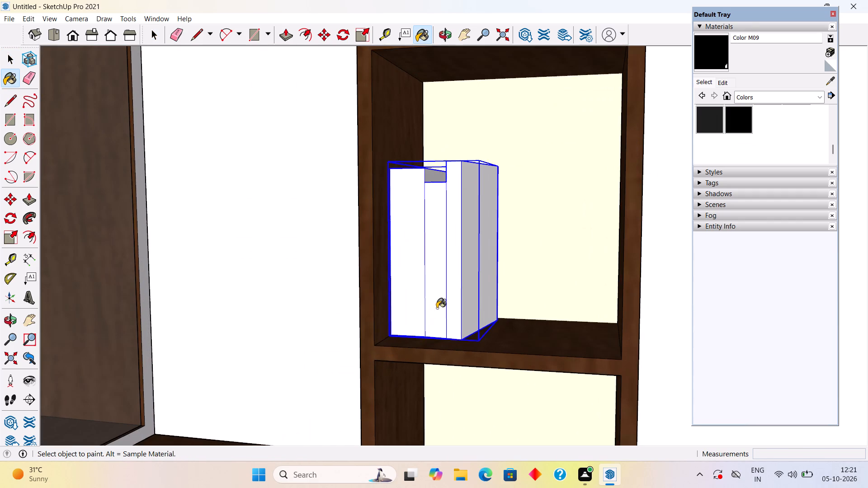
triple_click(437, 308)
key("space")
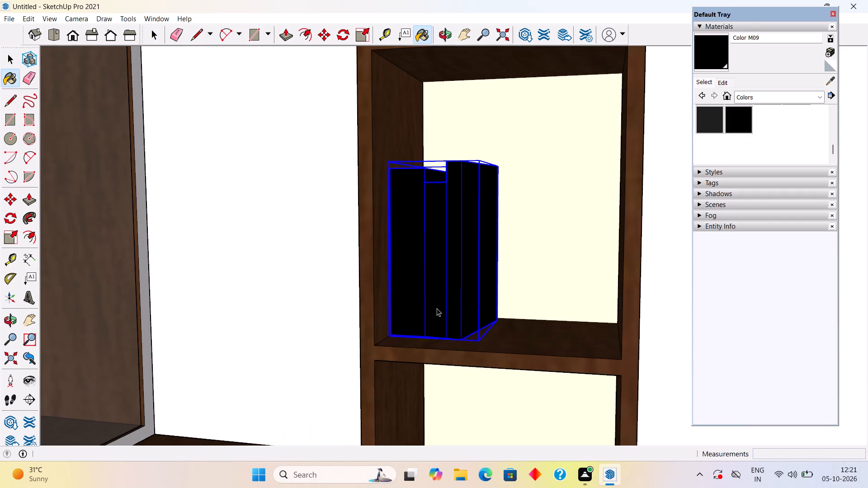
Open the book group, select all its geometry and paint it with white Color M00.
triple_click(437, 308)
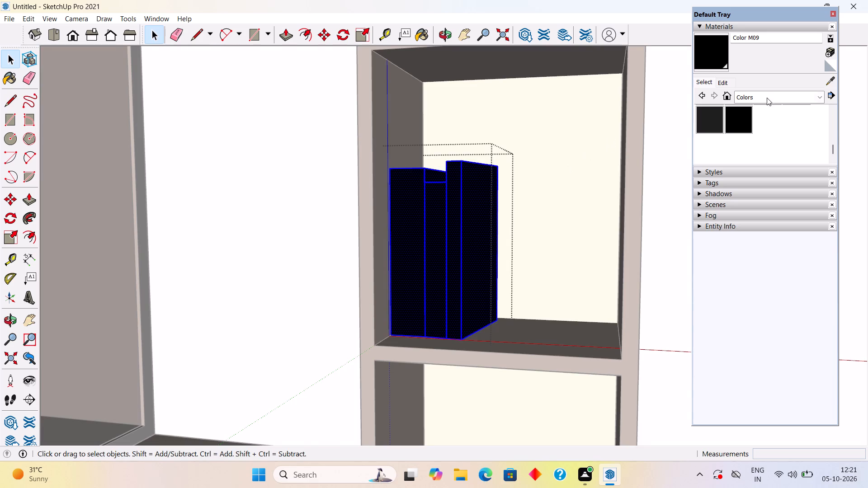
scroll(756, 154, "up", 3)
scroll(756, 154, "down", 2)
left_click(716, 123)
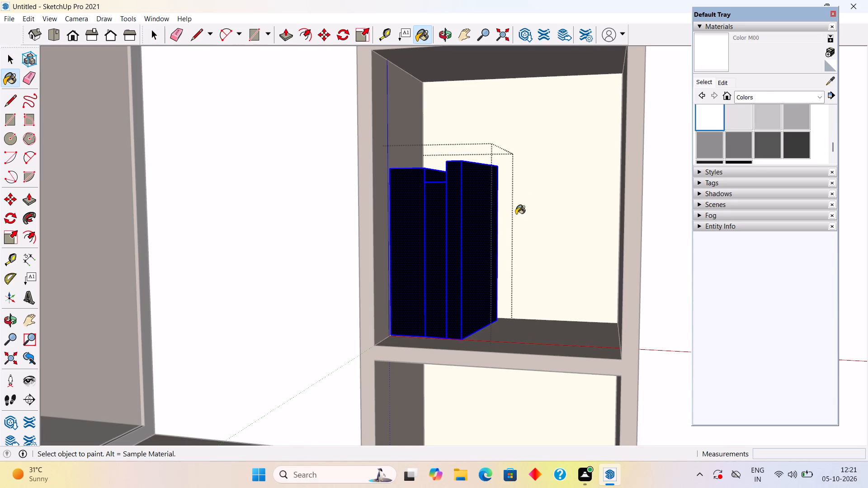
left_click(462, 267)
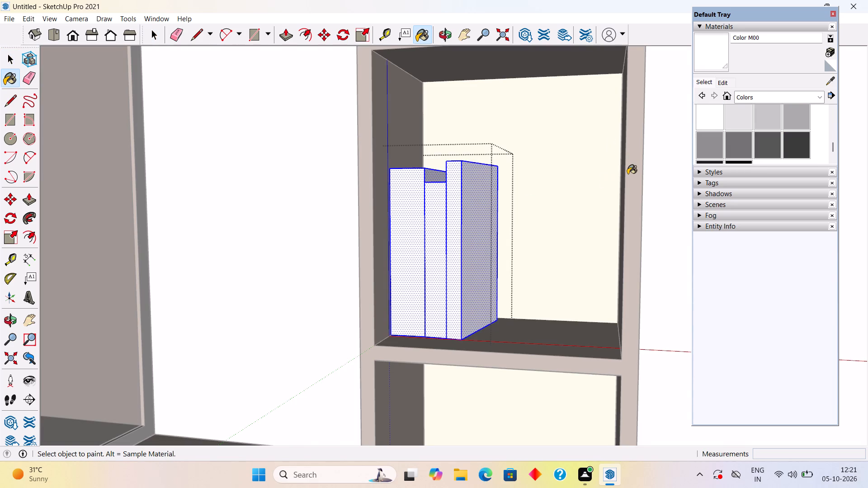
key("space")
Paint the spine of the middle book with dark grey Color M06.
left_click(437, 272)
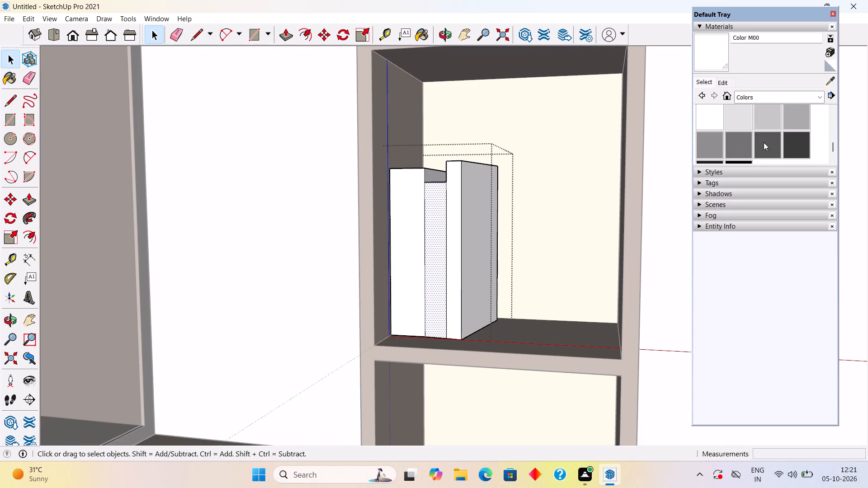
left_click(767, 143)
left_click(430, 263)
scroll(432, 263, "down", 4)
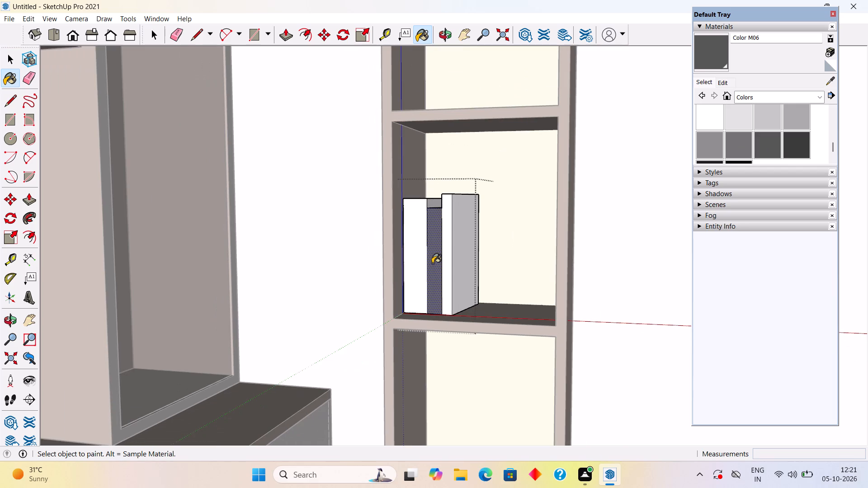
key("space")
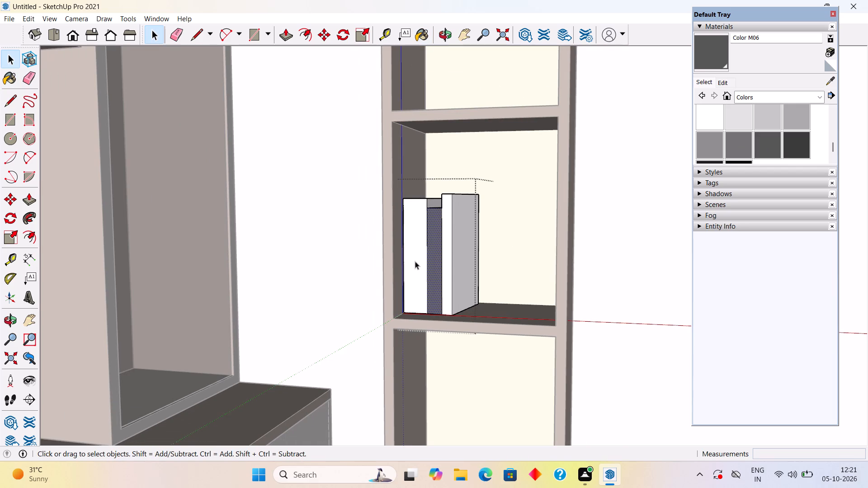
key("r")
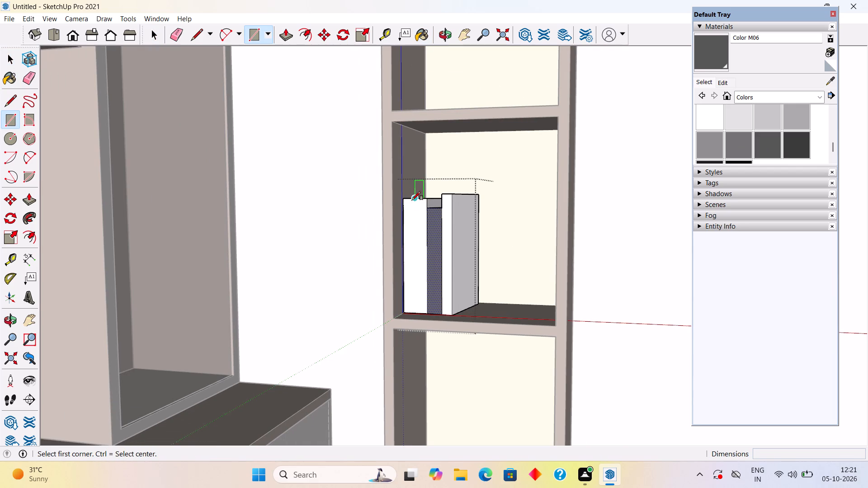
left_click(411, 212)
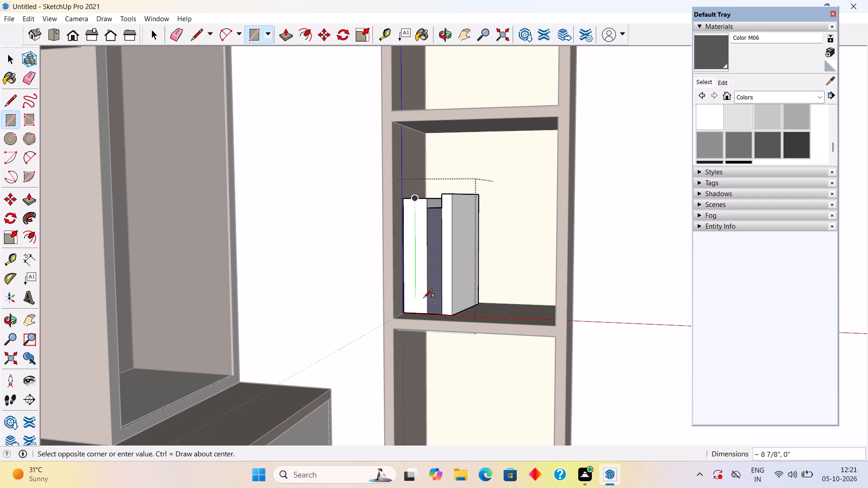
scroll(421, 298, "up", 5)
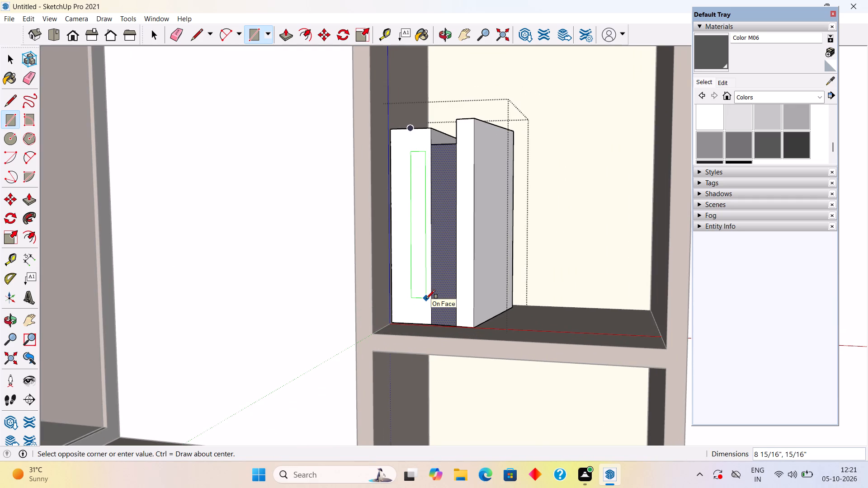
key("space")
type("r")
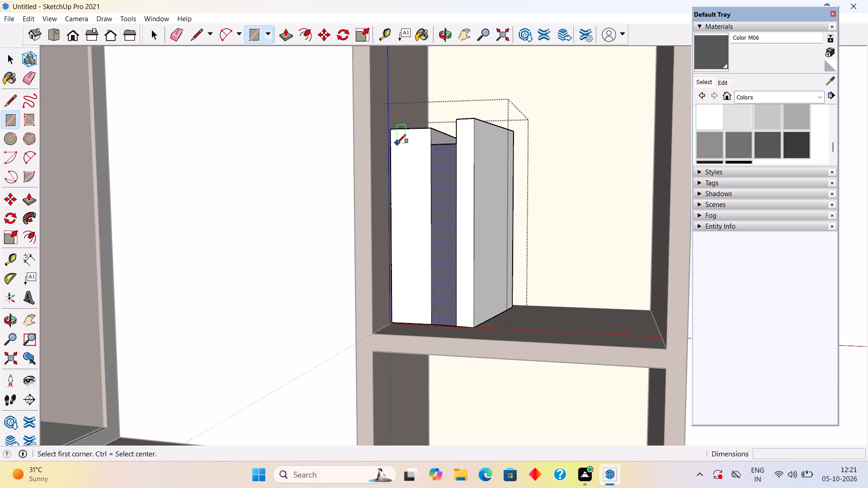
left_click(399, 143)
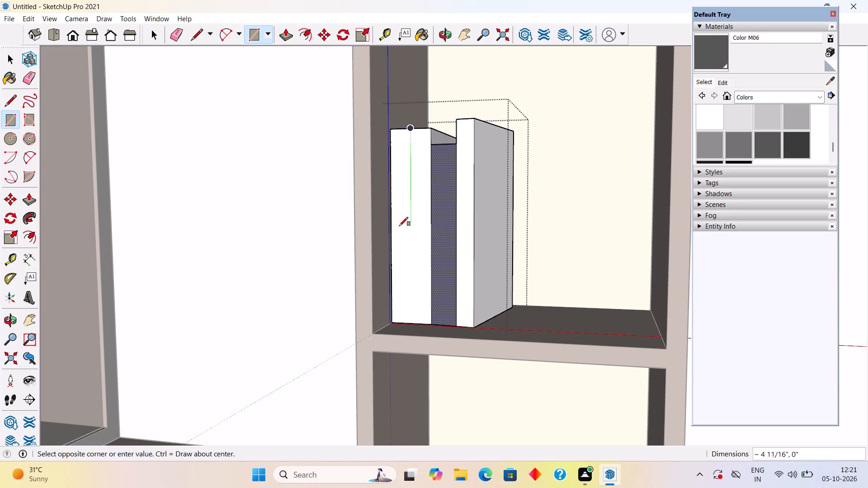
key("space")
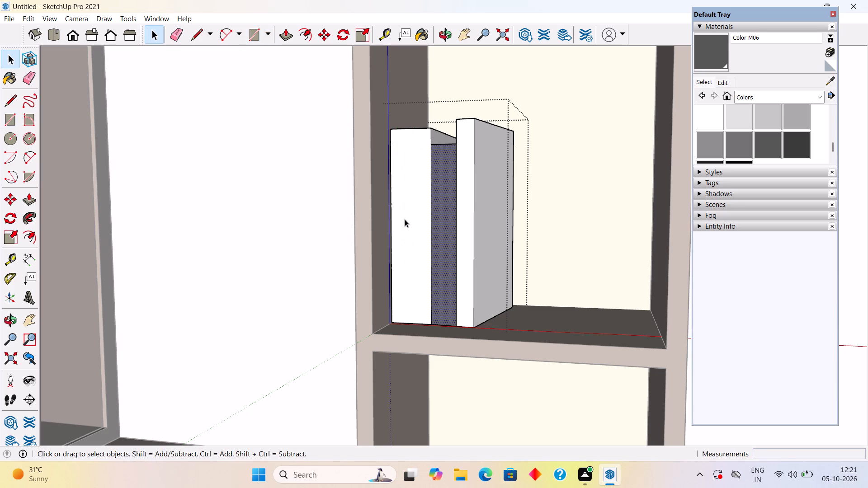
Draw a tall rectangle about 10" by 1 5/16" on the spine of the outer book beside the shelf's side panel.
scroll(405, 212, "up", 6)
key("r")
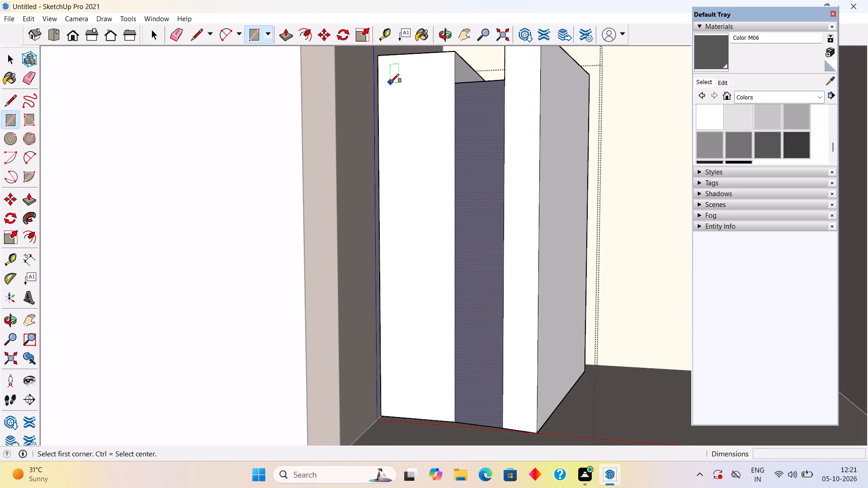
left_click(398, 82)
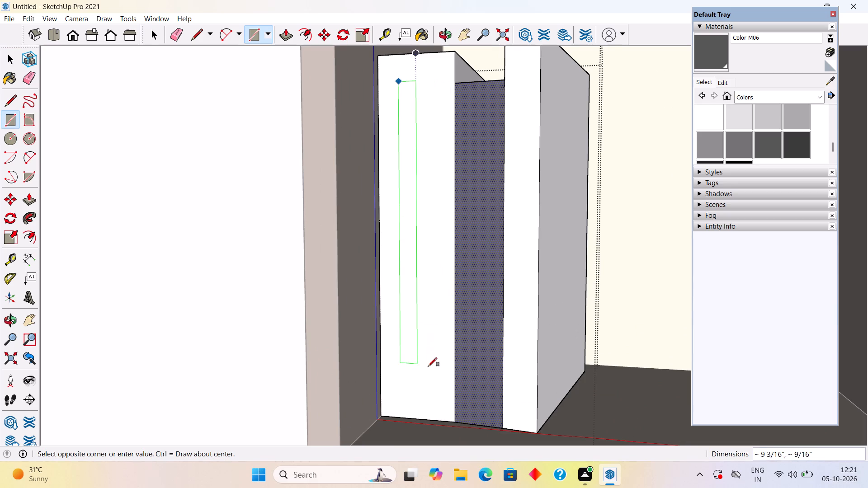
left_click(438, 389)
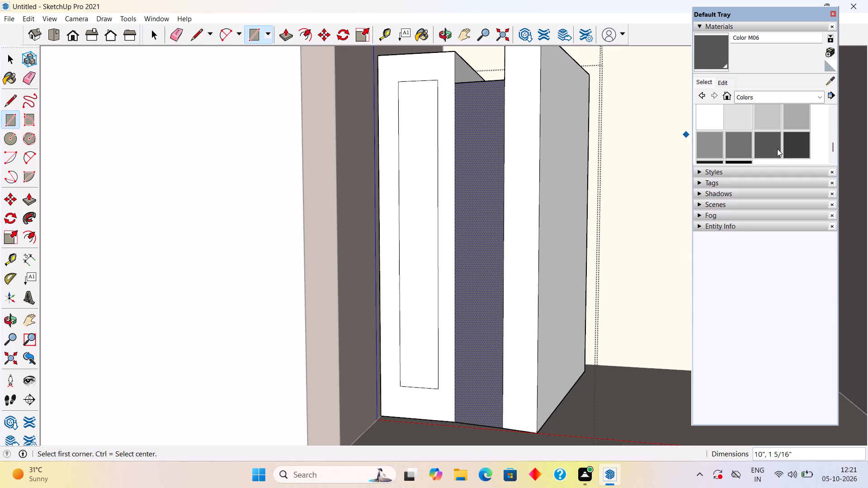
Paint the spine rectangle with dark grey Color M07 and close the book group.
left_click(799, 141)
left_click(412, 242)
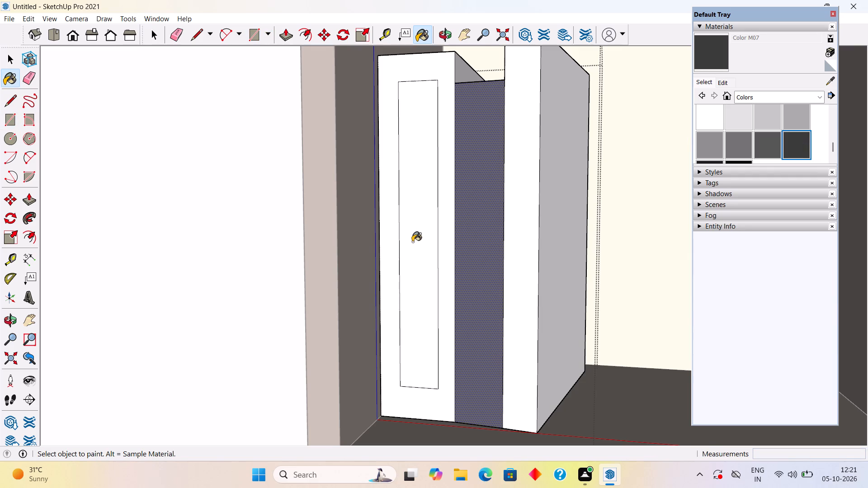
scroll(505, 312, "down", 4)
key("space")
scroll(505, 312, "down", 4)
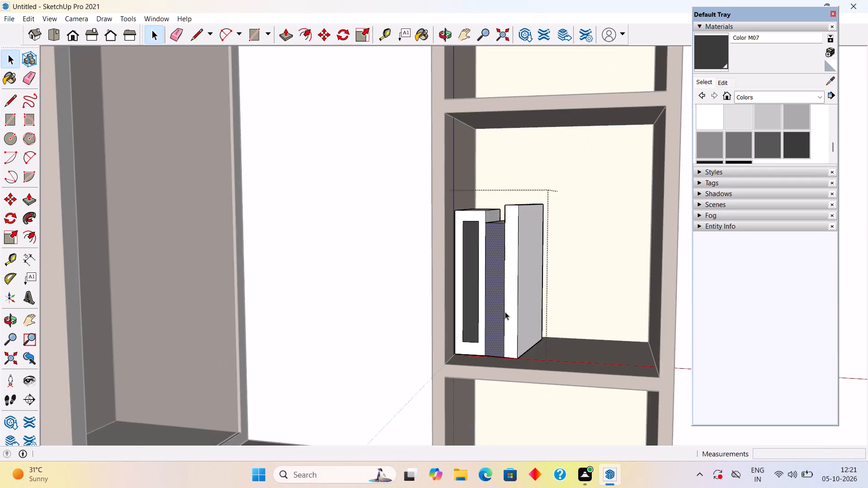
scroll(505, 312, "down", 6)
left_click(543, 289)
left_click(566, 279)
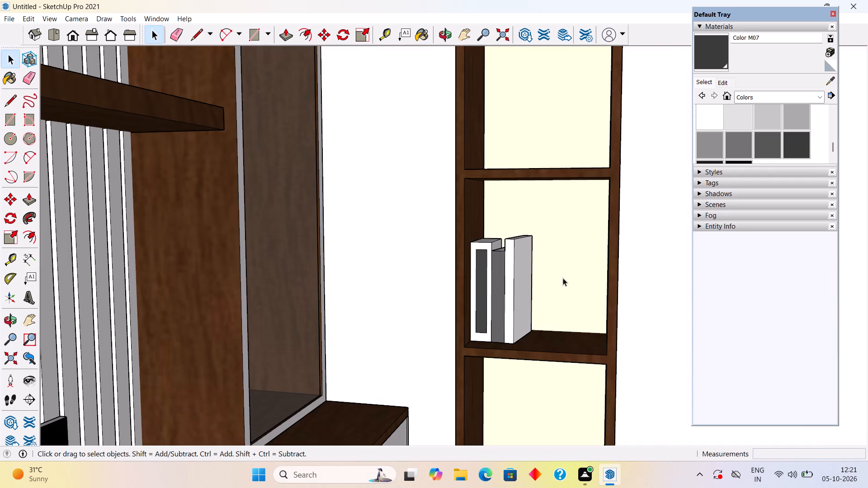
Reopen the book group and draw a rectangle about 3 3/4" by 7 1/2" on the exposed cover of the tallest book.
scroll(558, 278, "down", 12)
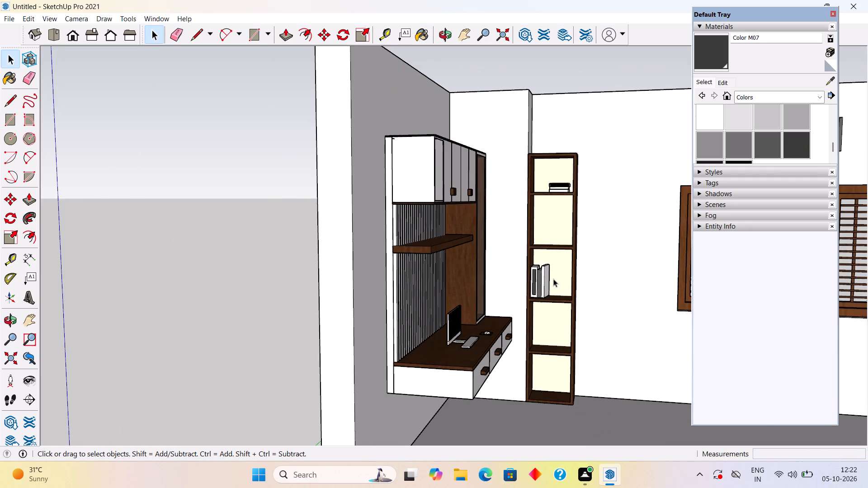
scroll(547, 285, "up", 4)
middle_click_drag(543, 284, 481, 291)
scroll(593, 277, "up", 10)
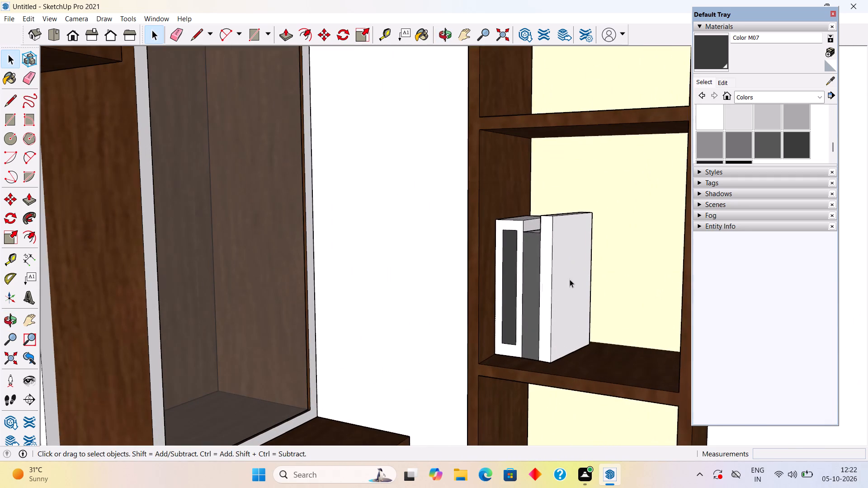
key("r")
left_click(560, 253)
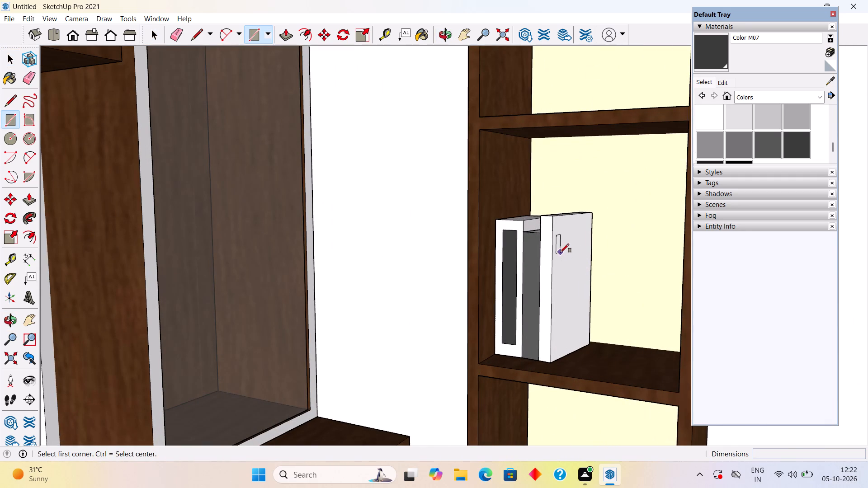
key("space")
triple_click(564, 253)
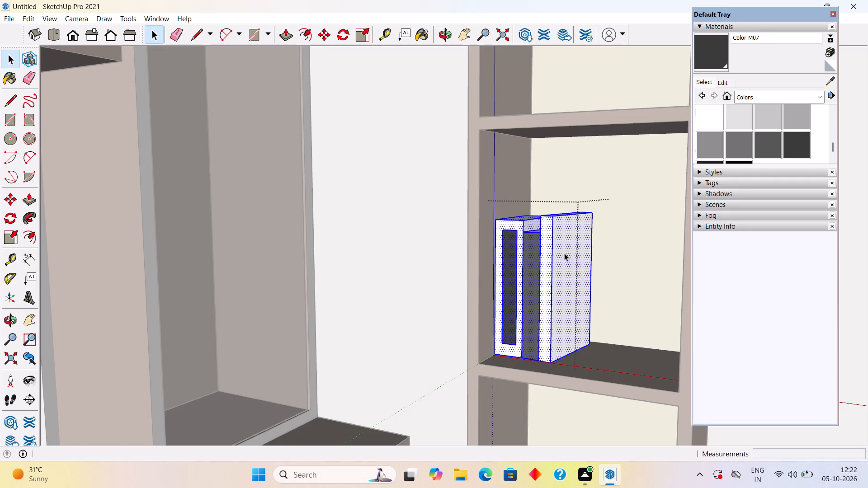
key("r")
left_click(565, 247)
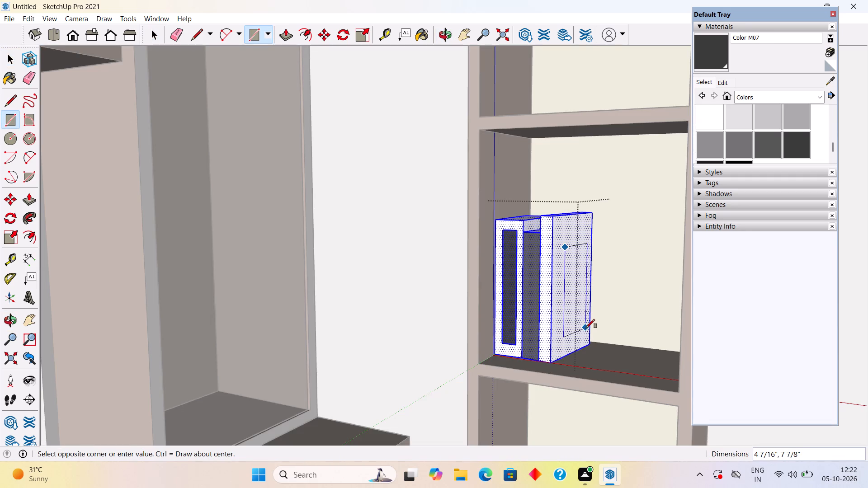
left_click(582, 325)
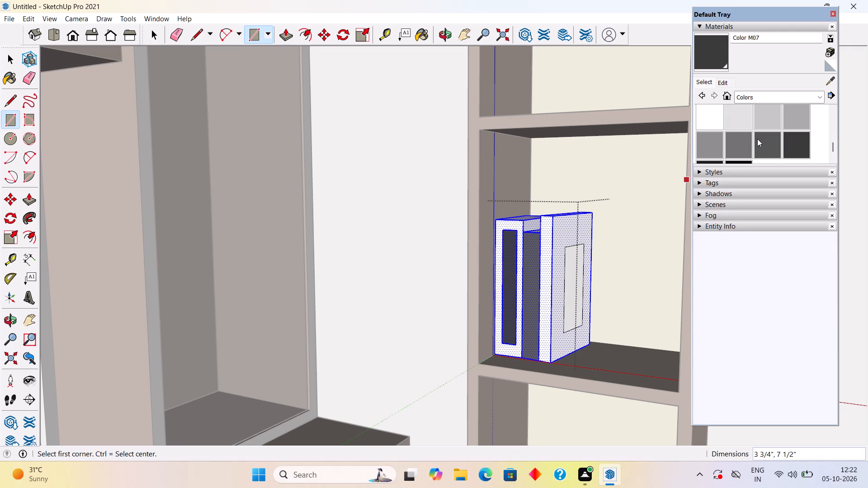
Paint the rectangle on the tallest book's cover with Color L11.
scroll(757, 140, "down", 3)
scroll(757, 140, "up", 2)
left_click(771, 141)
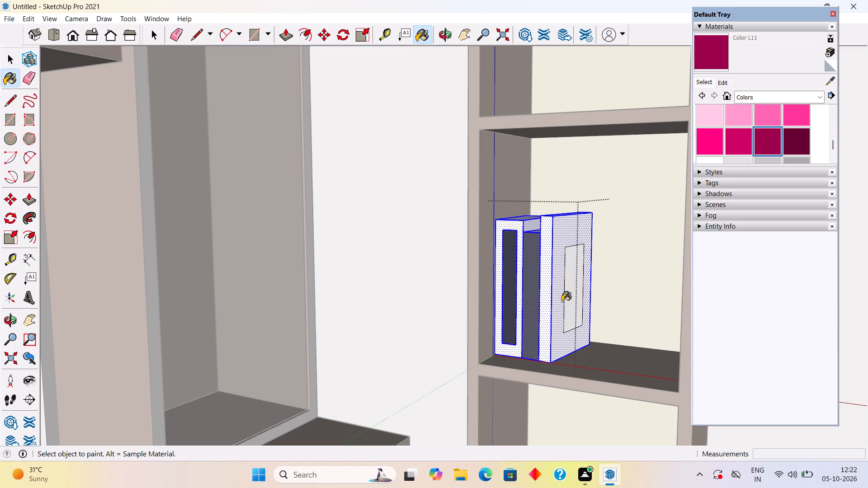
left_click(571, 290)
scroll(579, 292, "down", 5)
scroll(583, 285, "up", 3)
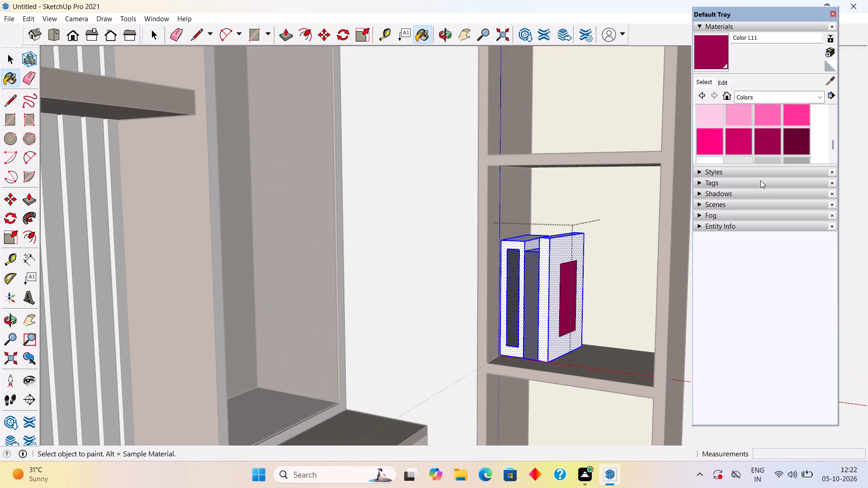
Paint the cover rectangle with dark maroon Color L16 and close the book group.
left_click(791, 147)
left_click(566, 287)
scroll(566, 286, "down", 8)
key("space")
left_click(618, 315)
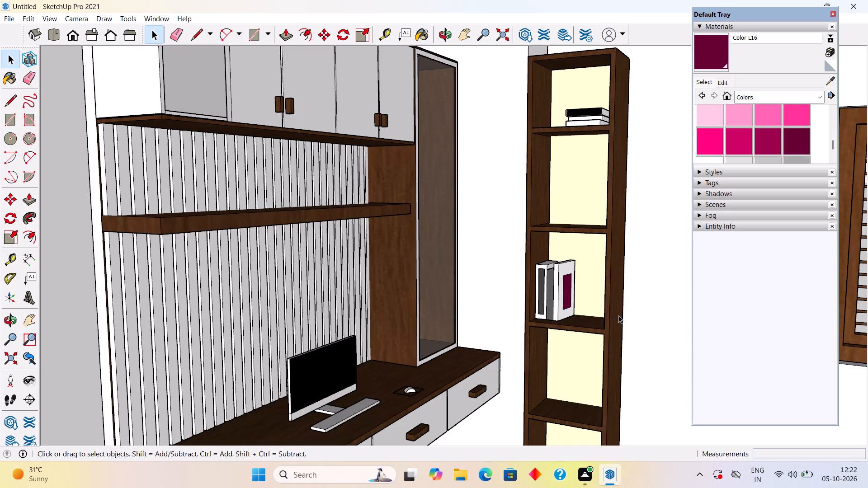
Examine the decorated open shelf, the desk unit and the adjoining wall from several angles and distances.
scroll(590, 331, "up", 4)
scroll(590, 331, "down", 10)
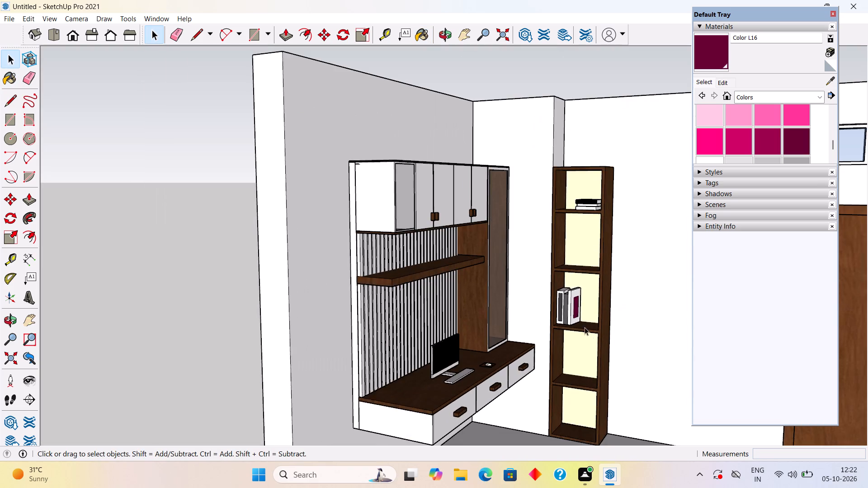
middle_click_drag(584, 333, 670, 320)
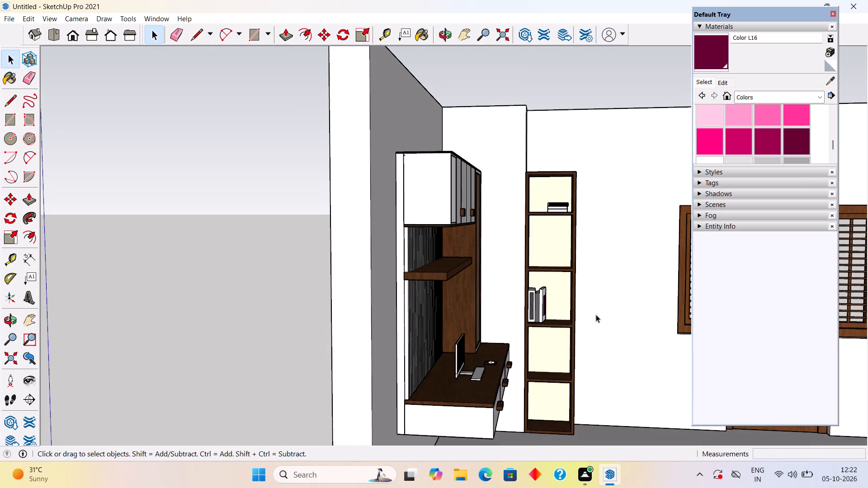
key("space")
left_click(286, 274)
scroll(286, 274, "down", 2)
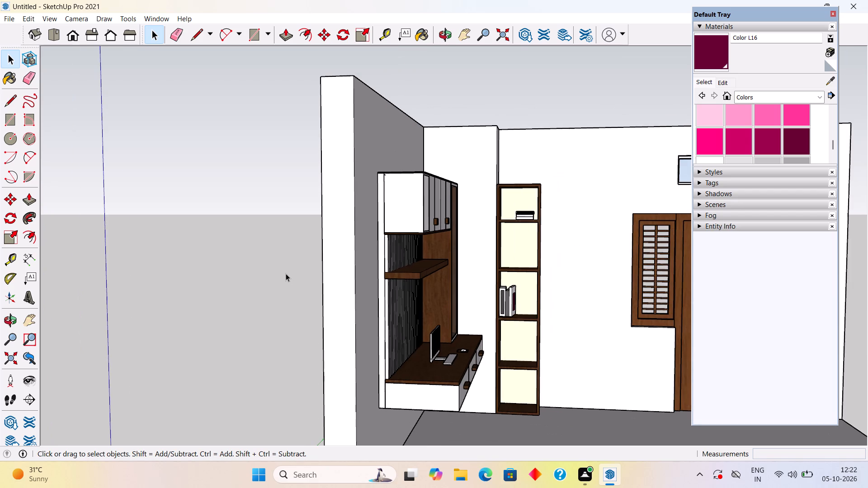
scroll(286, 273, "down", 1)
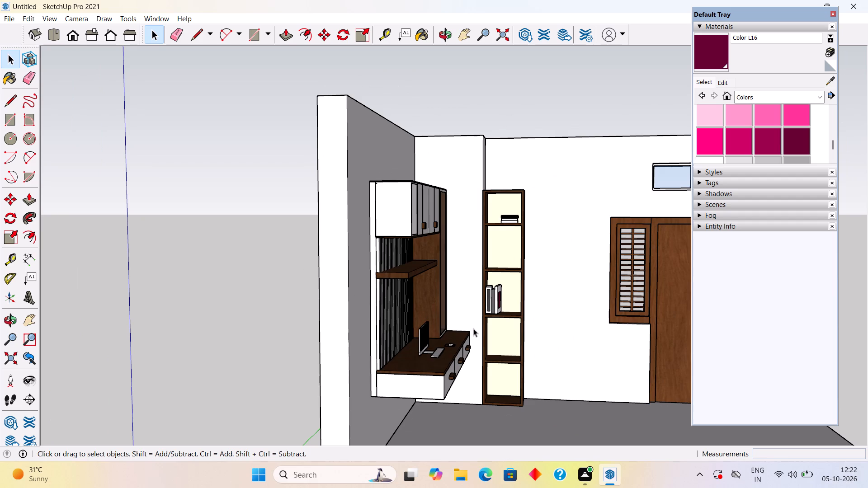
scroll(482, 335, "up", 5)
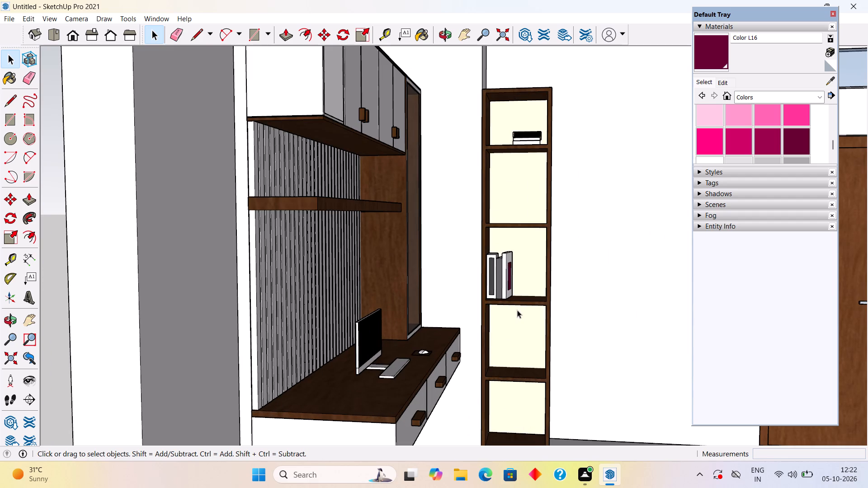
scroll(517, 310, "up", 4)
scroll(517, 310, "down", 5)
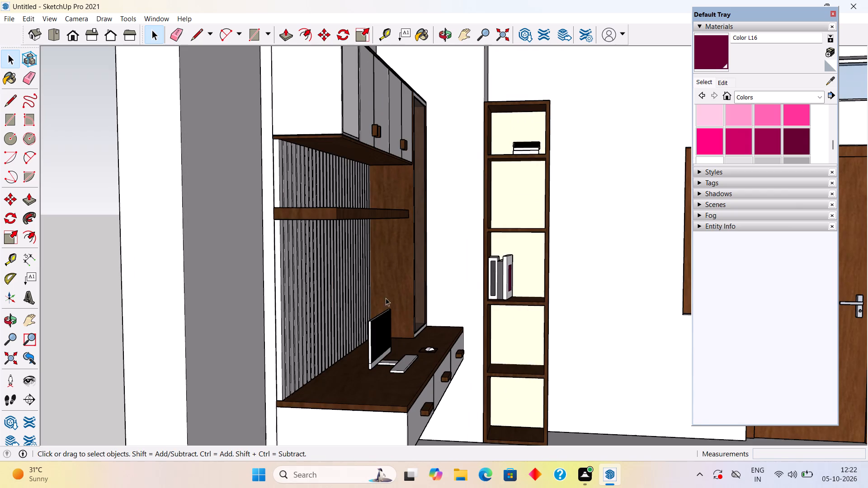
middle_click_drag(377, 298, 38, 386)
scroll(34, 339, "down", 1)
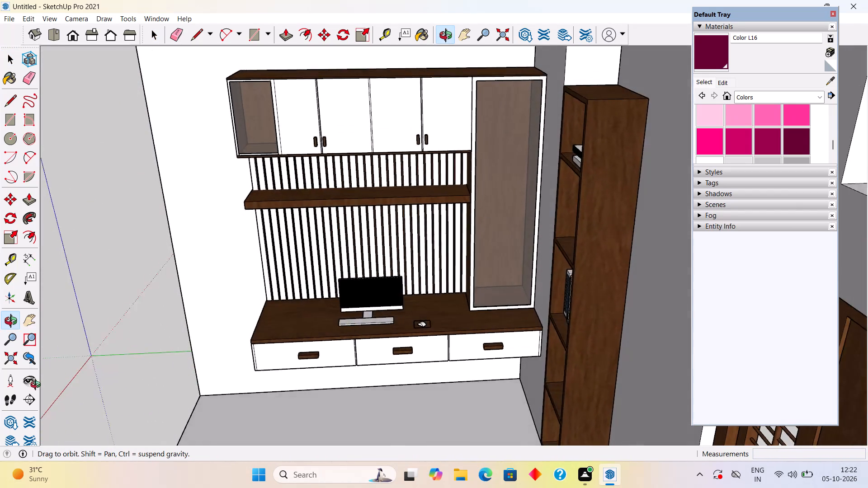
middle_click_drag(38, 386, 380, 355)
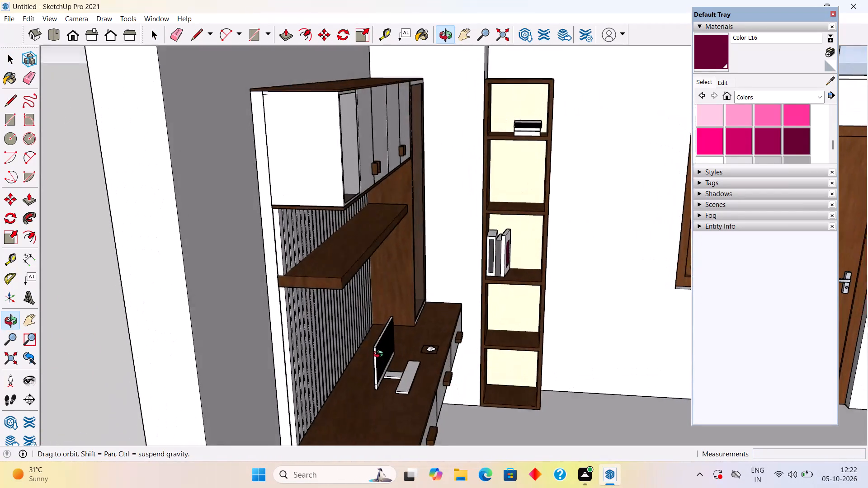
middle_click_drag(380, 355, 374, 345)
scroll(374, 345, "down", 3)
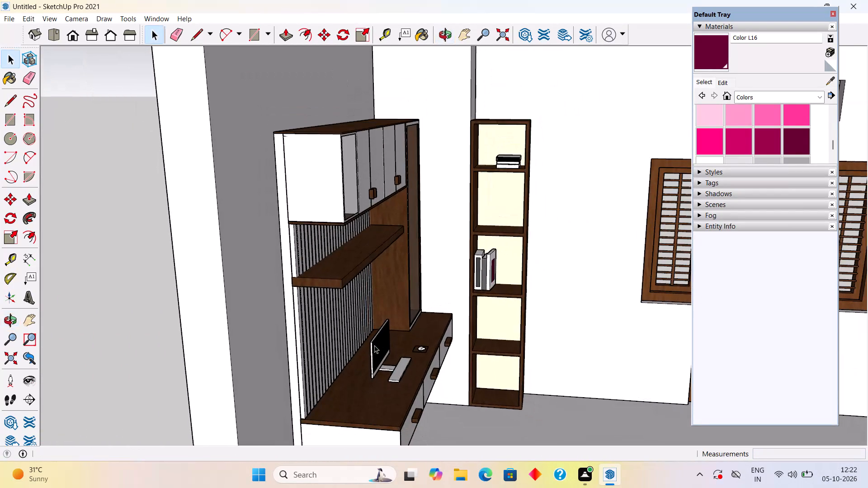
scroll(374, 345, "down", 5)
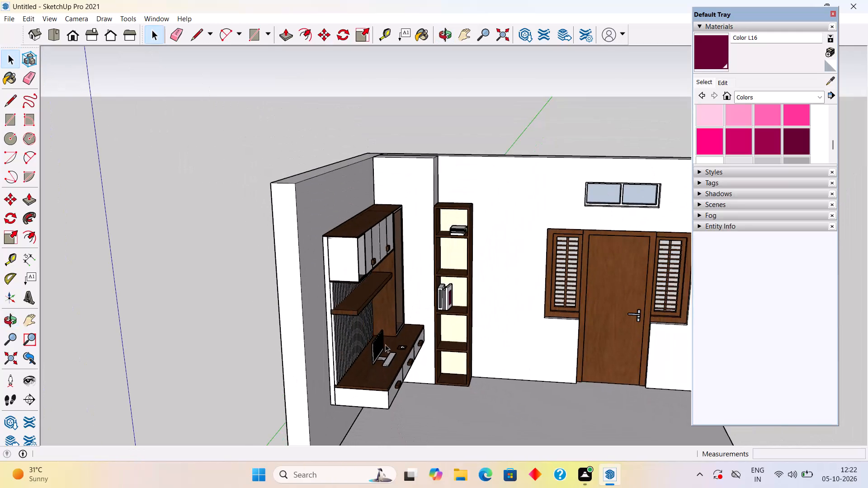
Place horizontal guides on the wall between shelf and door, level with the louvred window's bottom and top edges.
scroll(476, 292, "up", 4)
scroll(575, 234, "up", 1)
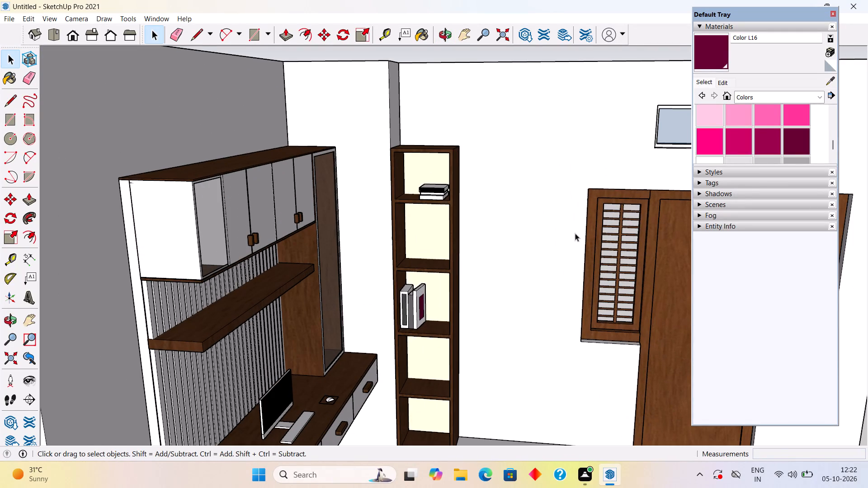
key("t")
left_click(523, 440)
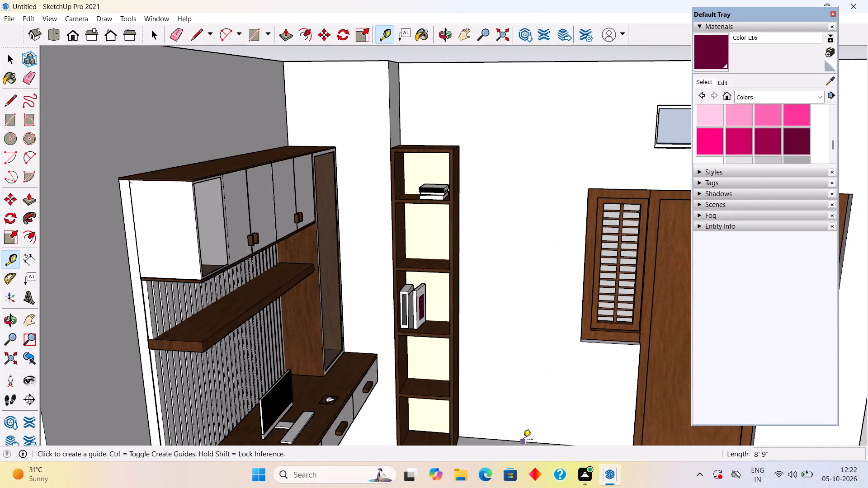
left_click(580, 344)
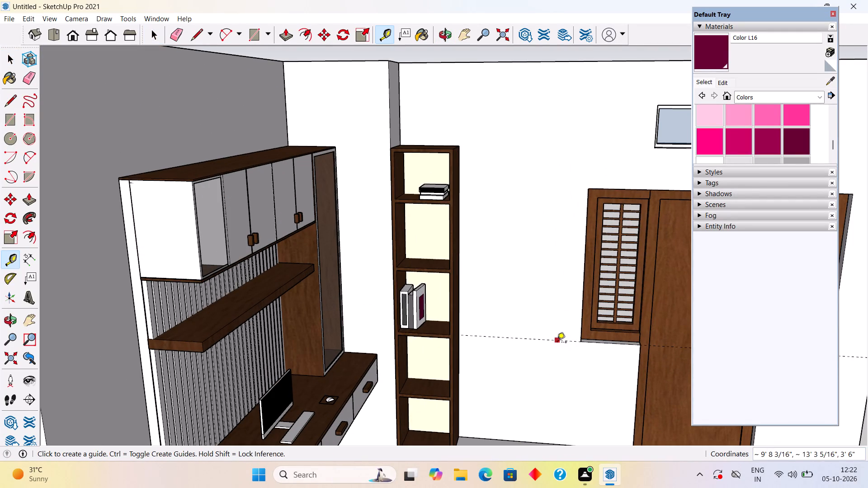
left_click(557, 343)
left_click(589, 188)
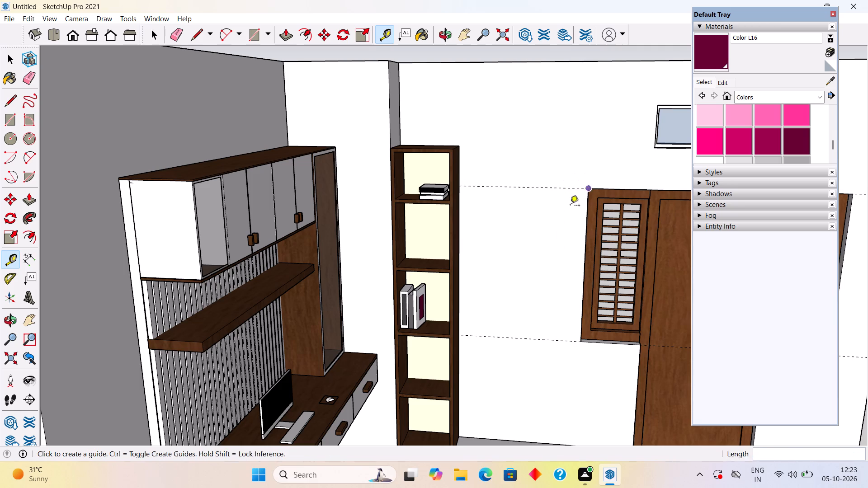
key("space")
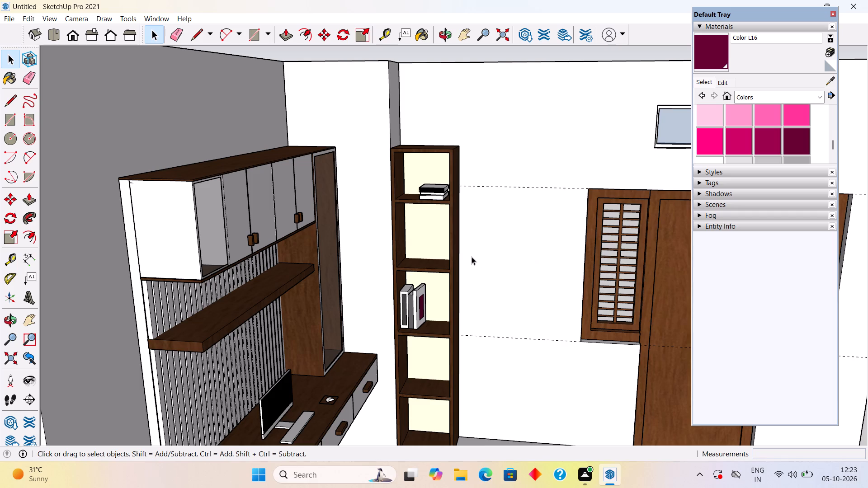
Place two vertical guides on the wall, one 1' from the open shelf's side and one 1' from the louvred window's edge.
key("t")
left_click(461, 264)
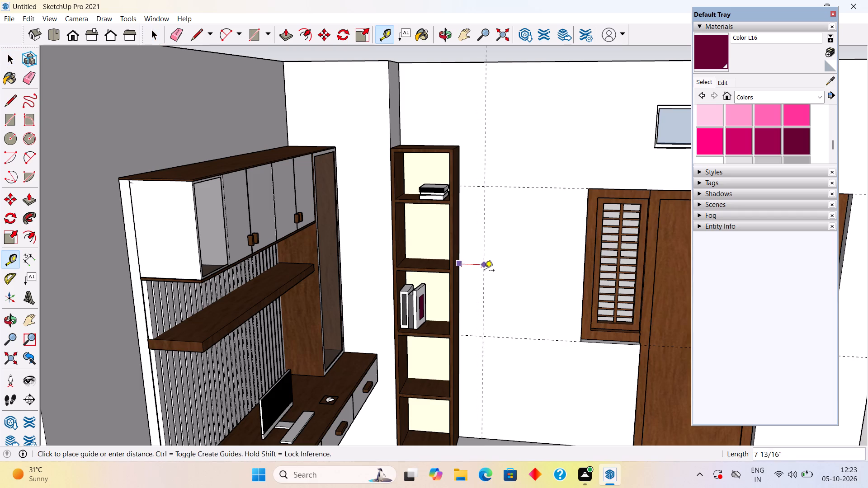
type("1'")
key("Return")
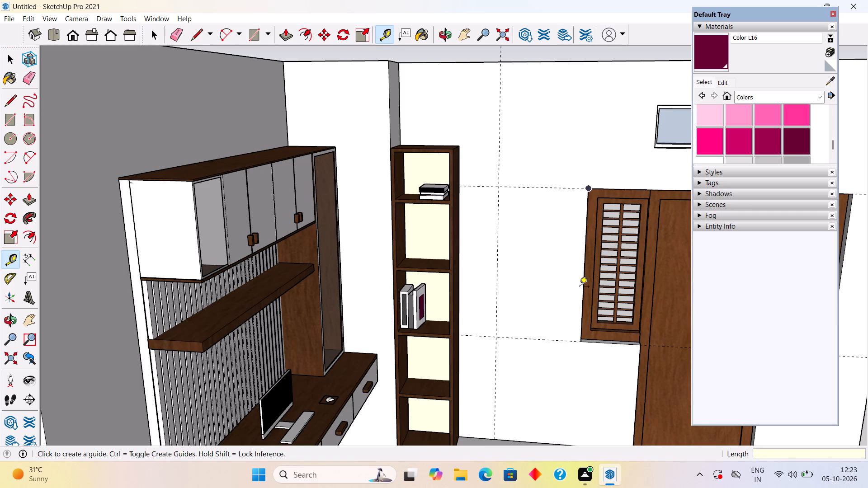
left_click(585, 283)
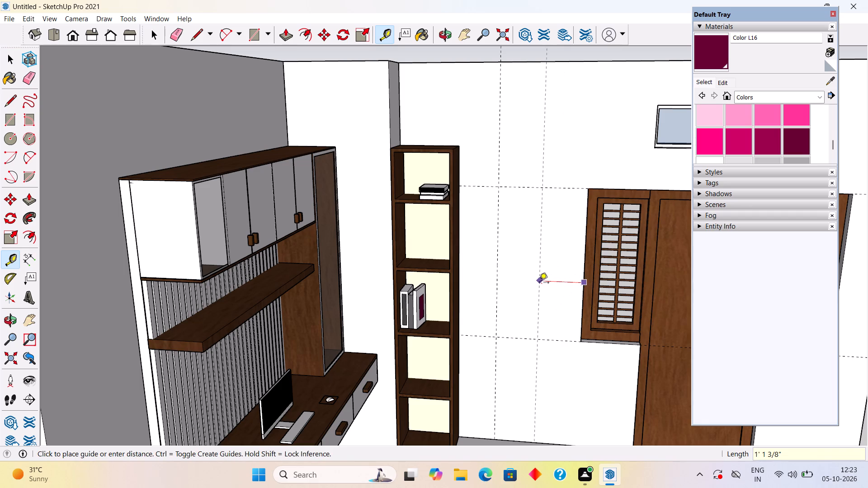
type("1'")
key("Return")
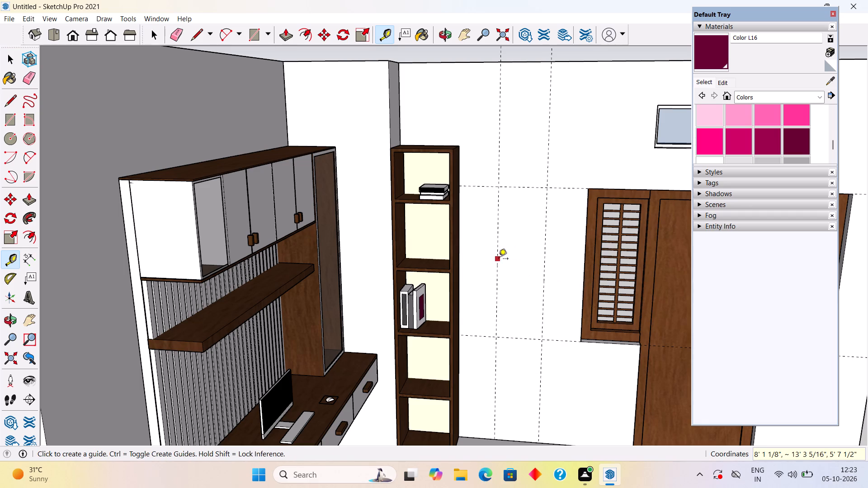
Place a horizontal guide on the wall 2' above the lower horizontal guide, at the louvred window's mid-height.
key("space")
key("t")
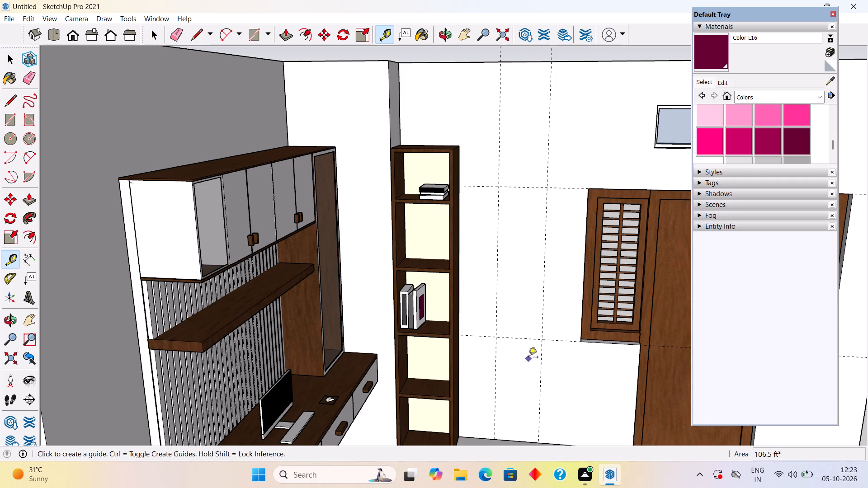
left_click(522, 339)
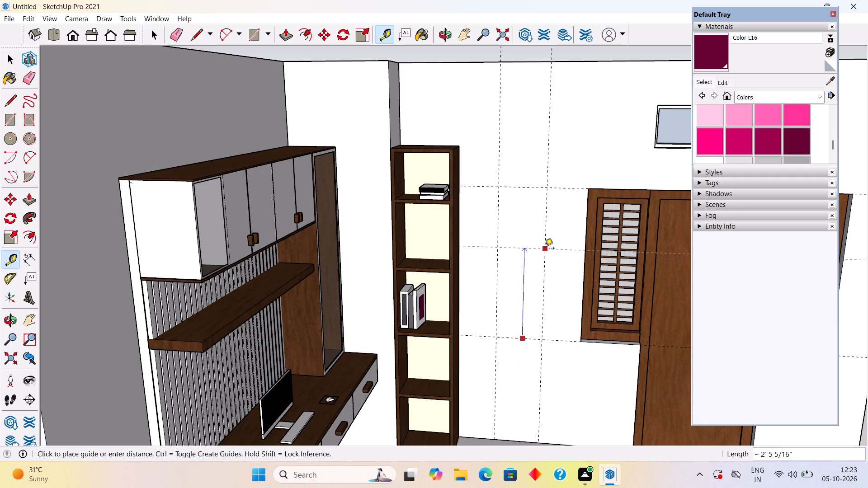
left_click(583, 265)
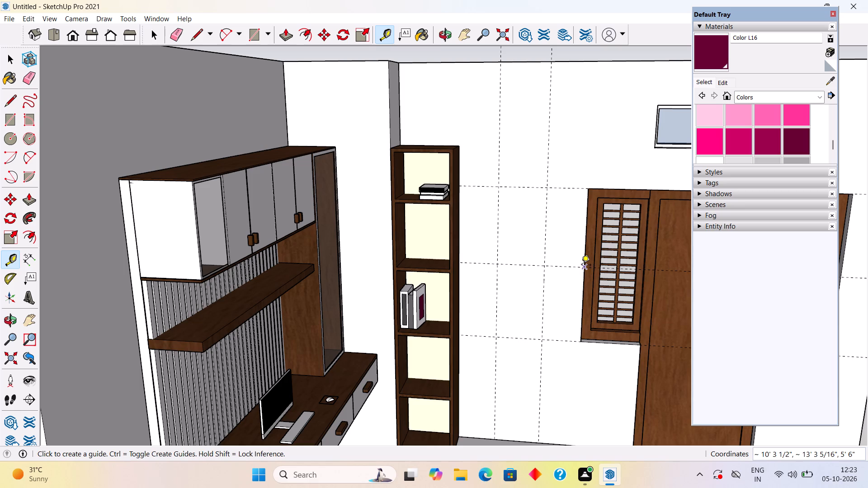
key("space")
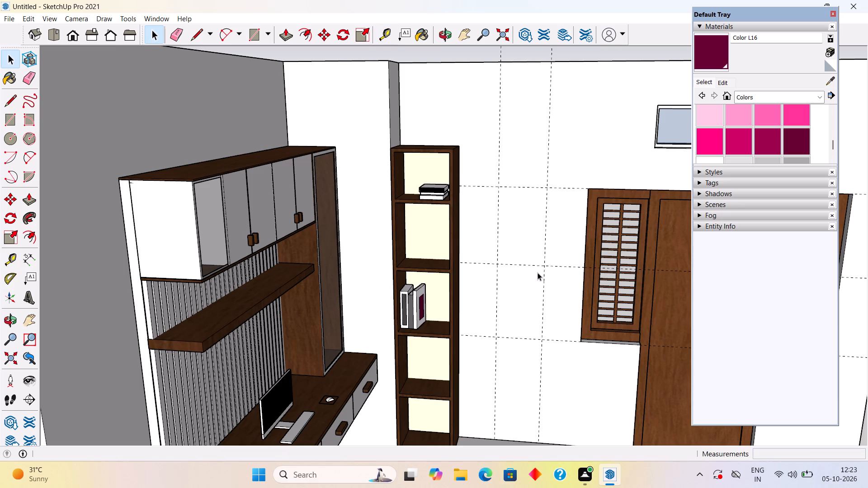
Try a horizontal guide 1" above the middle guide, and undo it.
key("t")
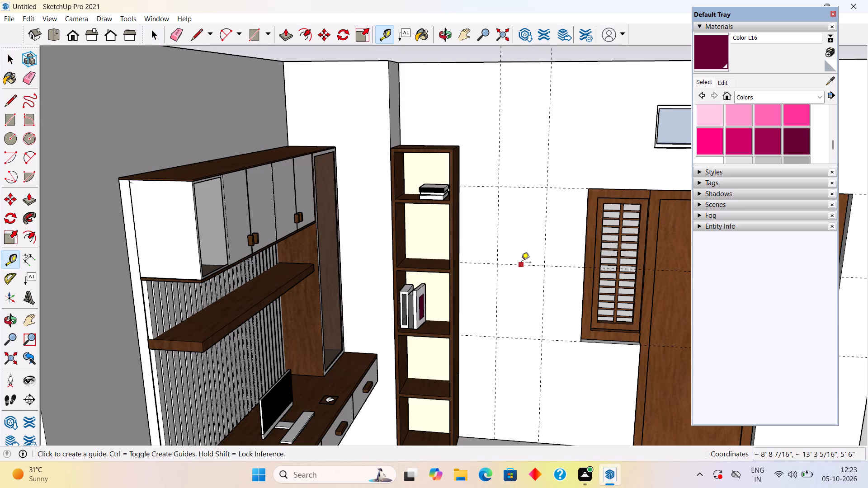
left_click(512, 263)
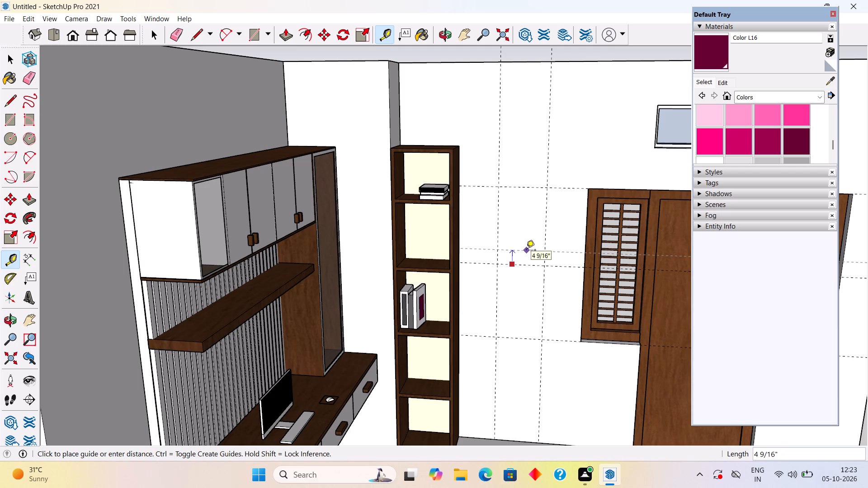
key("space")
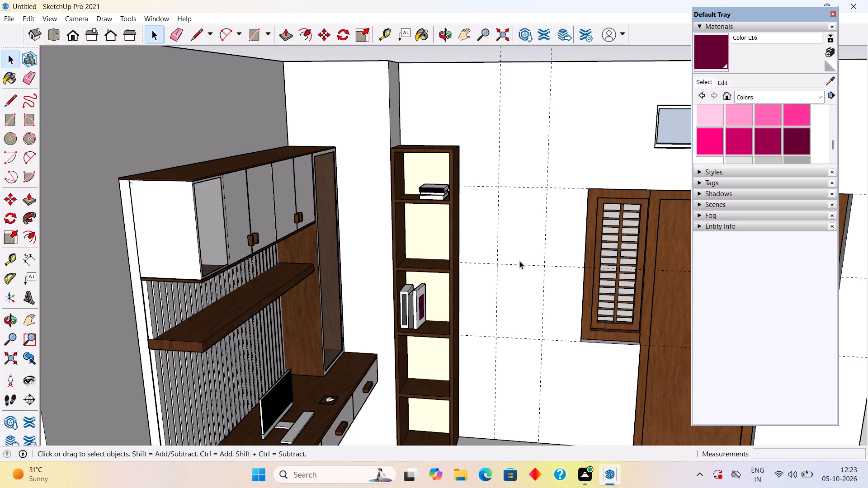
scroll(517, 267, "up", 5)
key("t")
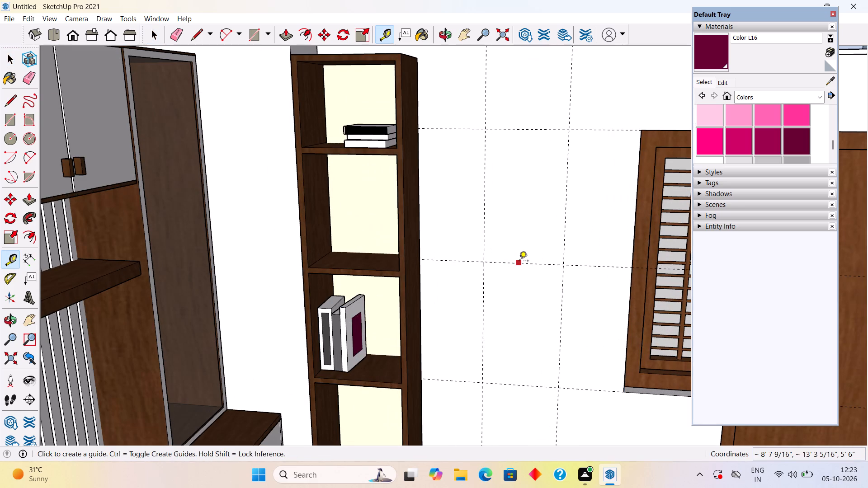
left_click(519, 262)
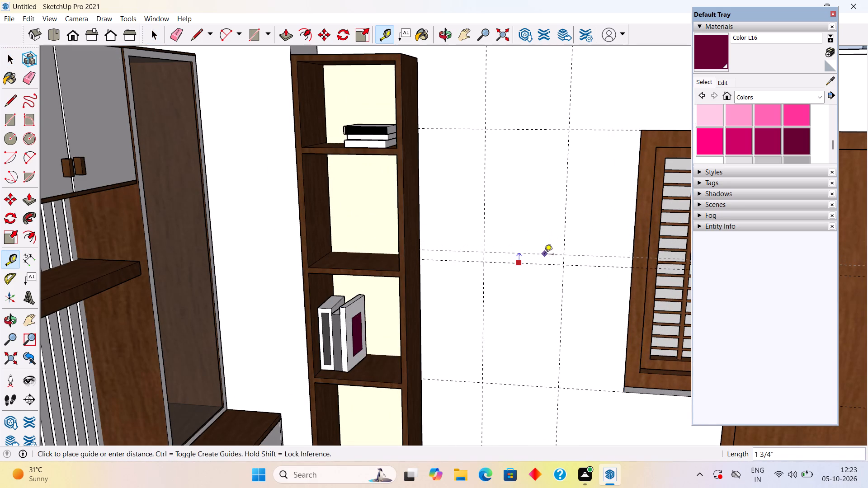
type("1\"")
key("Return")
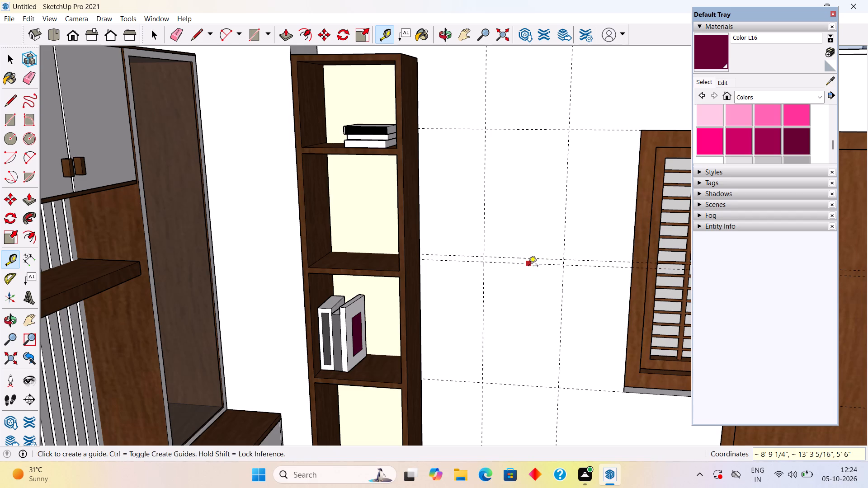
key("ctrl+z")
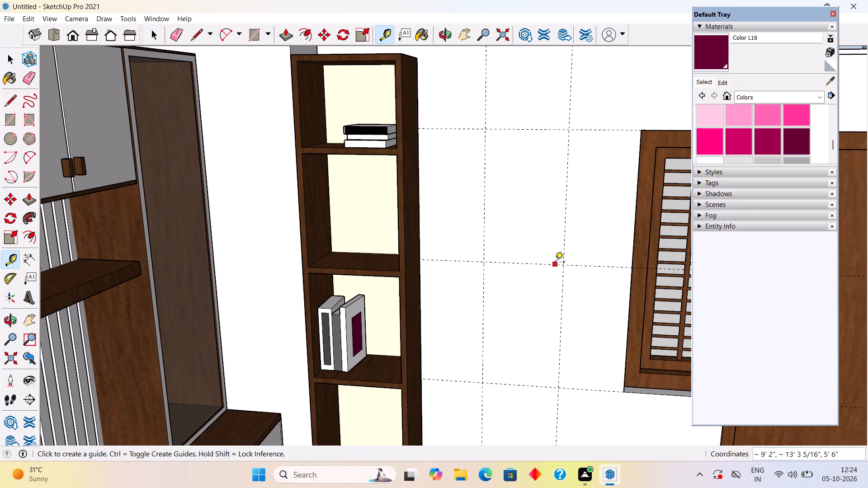
Place two horizontal guides on the wall, one 4" above and one 4" below the middle guide.
left_click(555, 263)
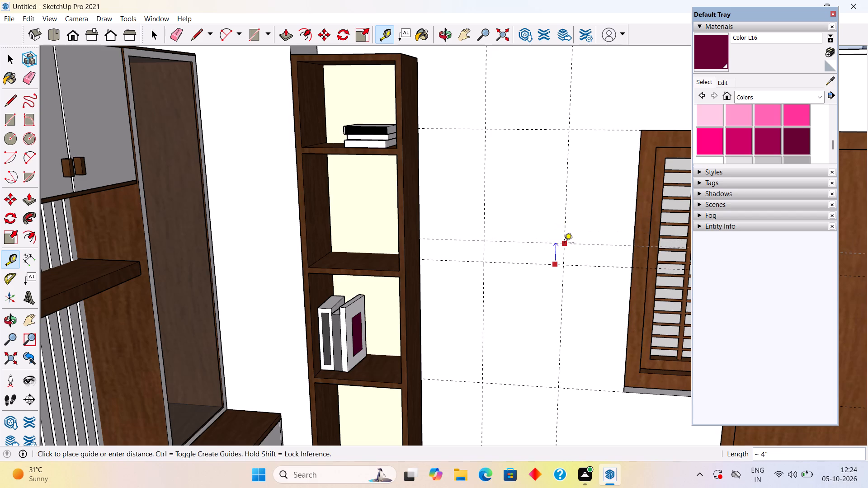
type("4\"")
key("Return")
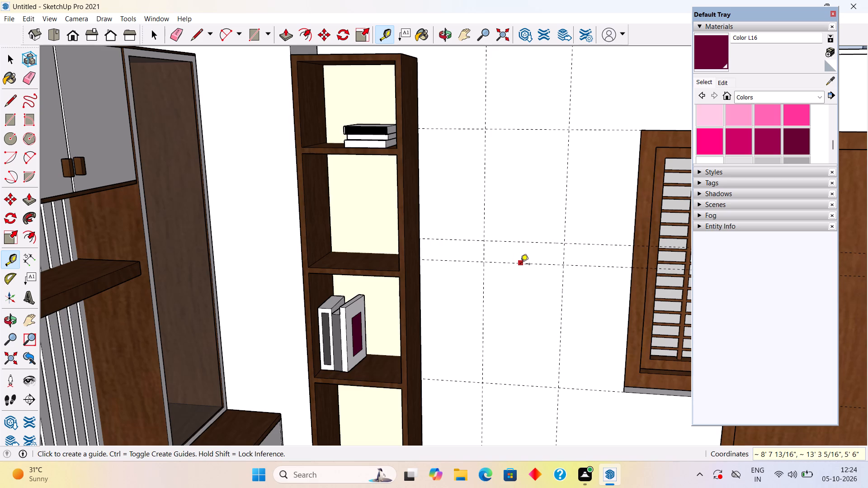
left_click(520, 265)
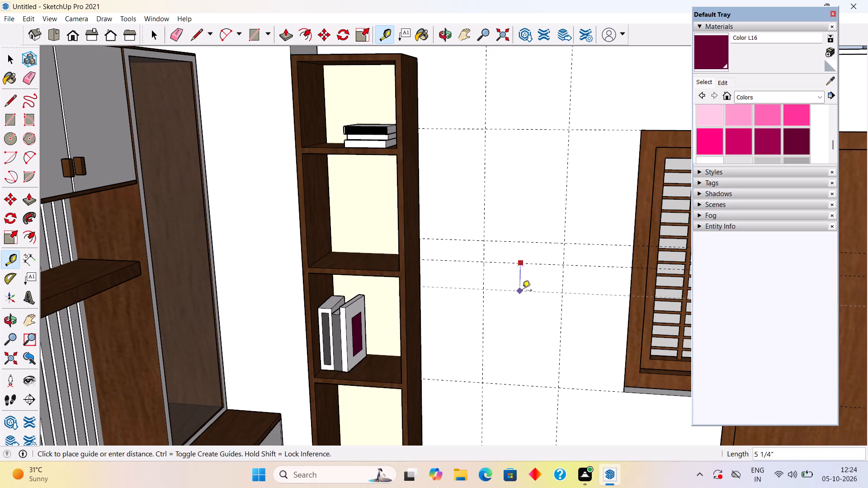
type("4\"")
key("Return")
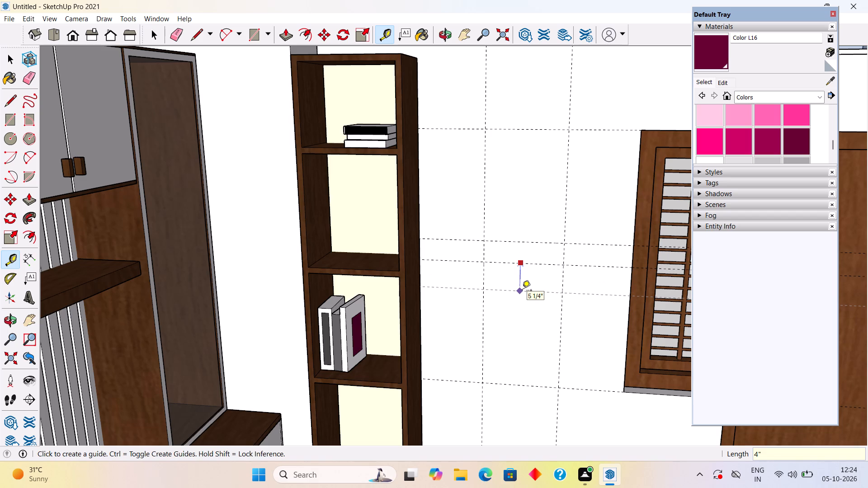
Draw two rectangles about 1' 2 3/8" by 1' 8" between the vertical guides, one above and one below the middle gap.
key("r")
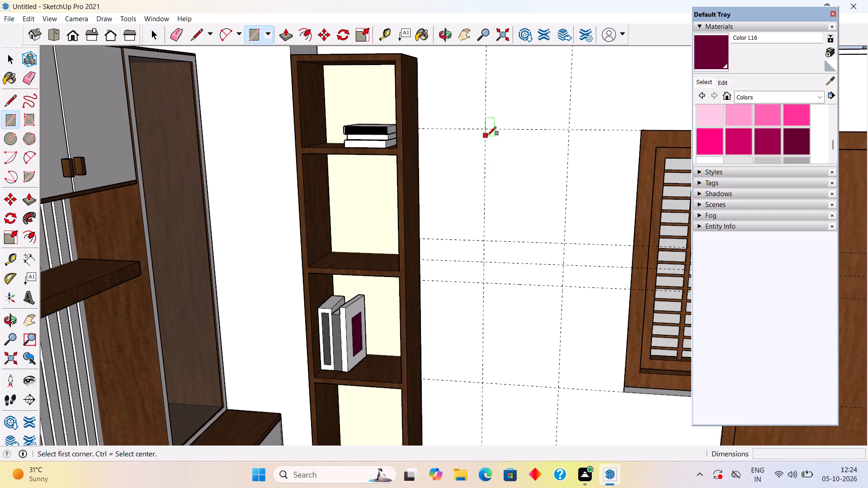
left_click(487, 127)
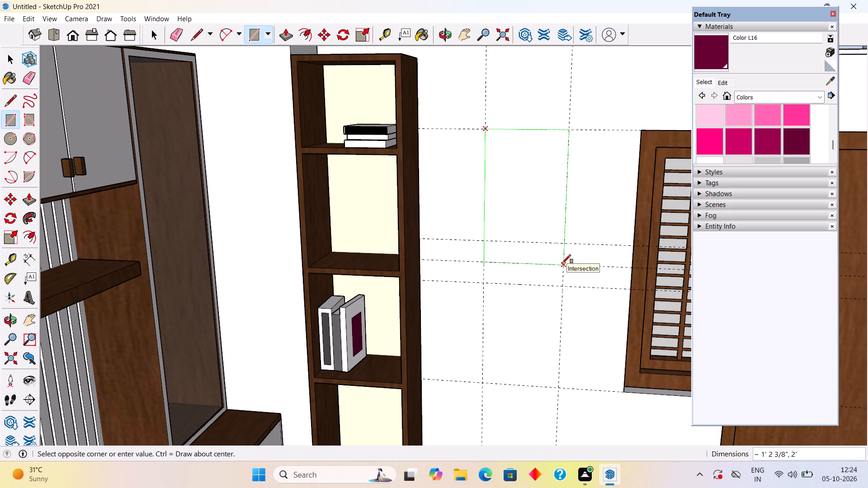
left_click(563, 242)
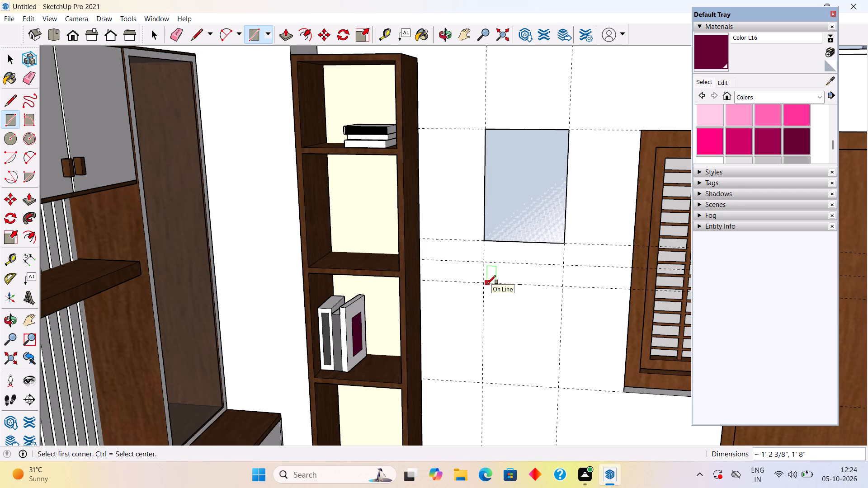
left_click(485, 283)
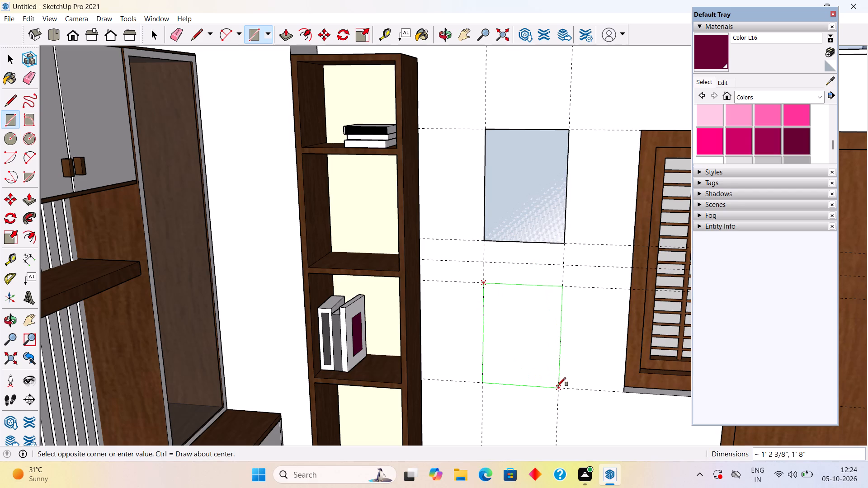
left_click(557, 386)
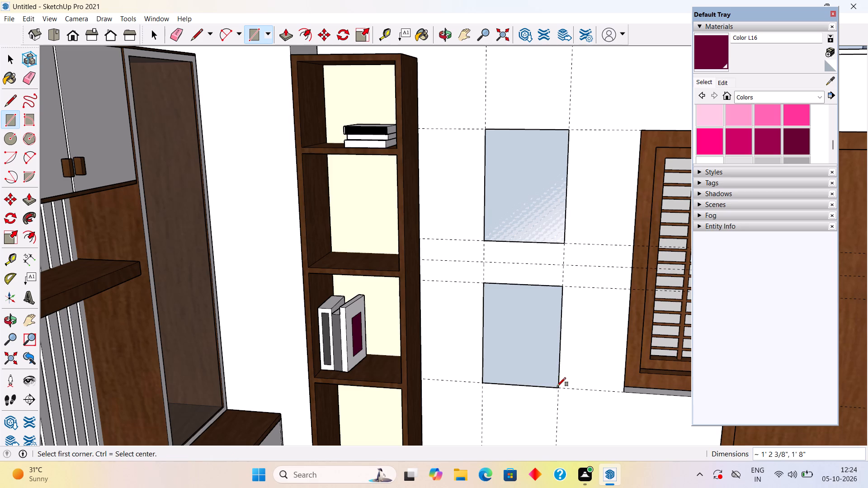
key("space")
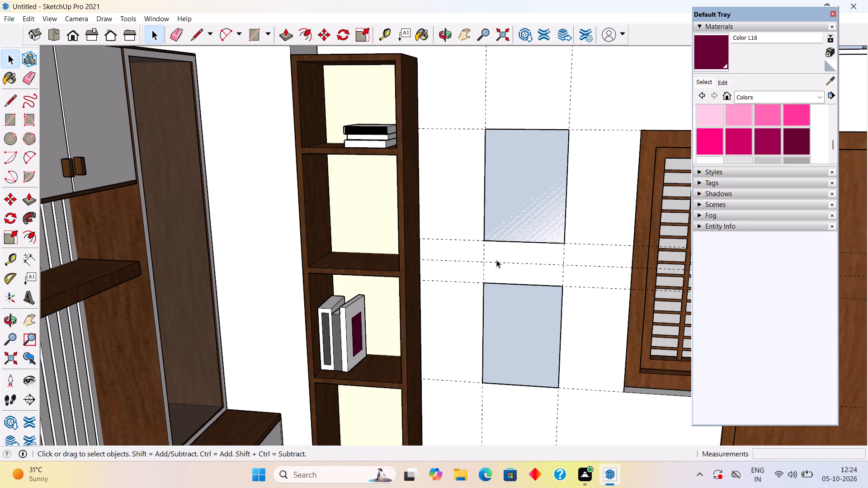
Offset the outlines of both wall rectangles inward by 0.3" to form narrow frame borders.
key("f")
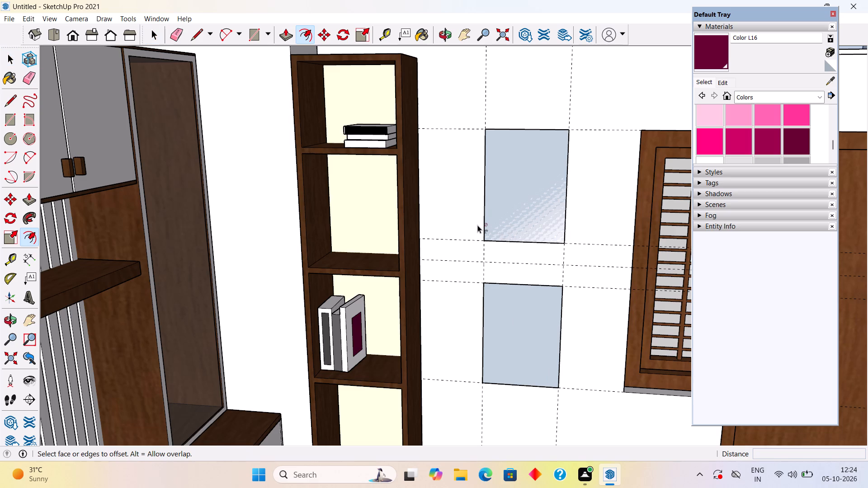
left_click(486, 217)
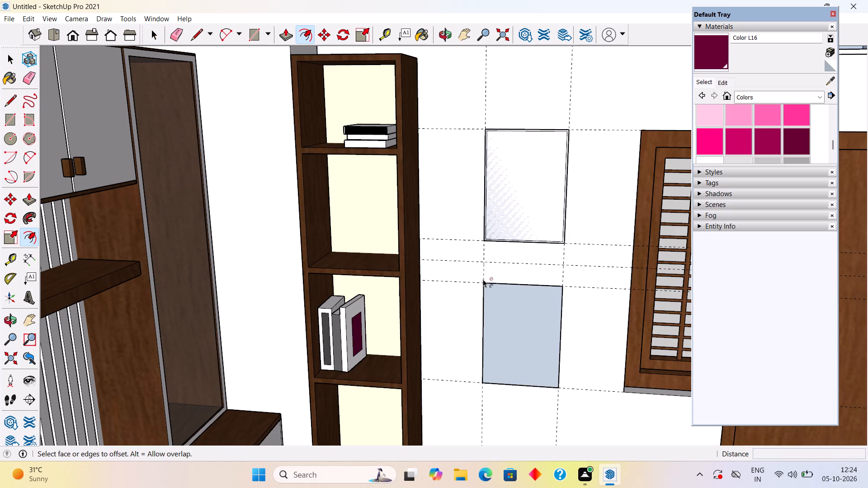
key("ctrl+z")
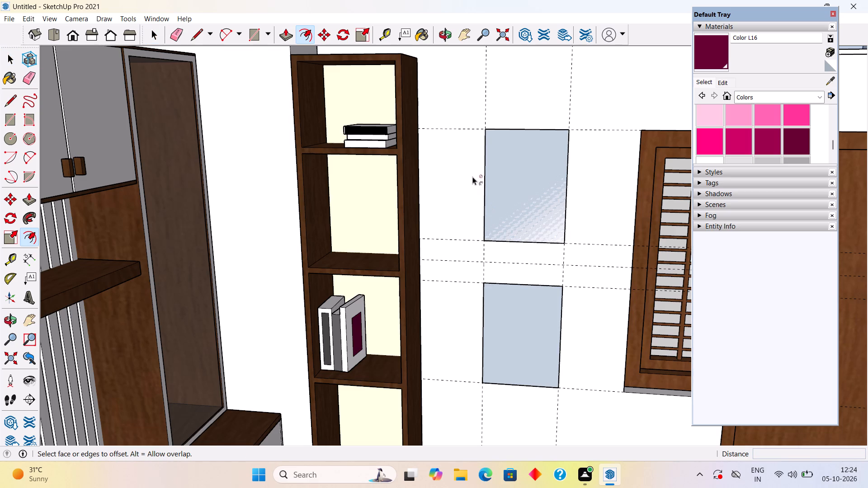
scroll(472, 177, "up", 5)
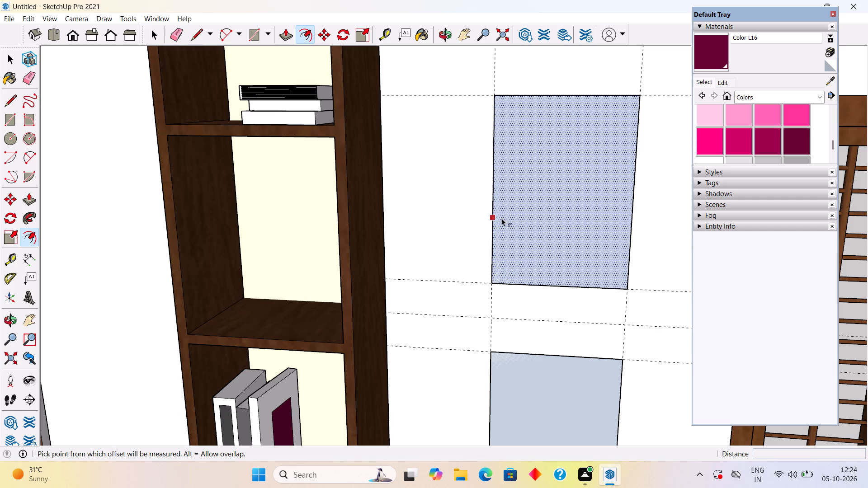
left_click(501, 218)
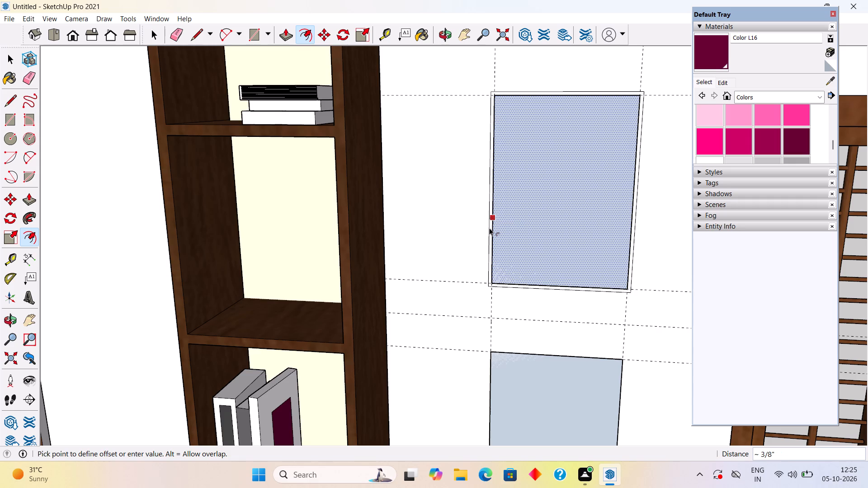
scroll(489, 228, "up", 3)
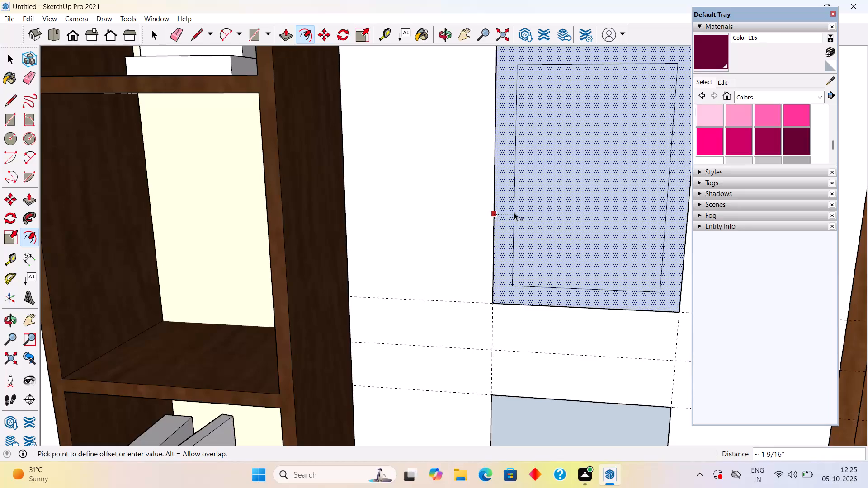
type(".3\"")
key("Return")
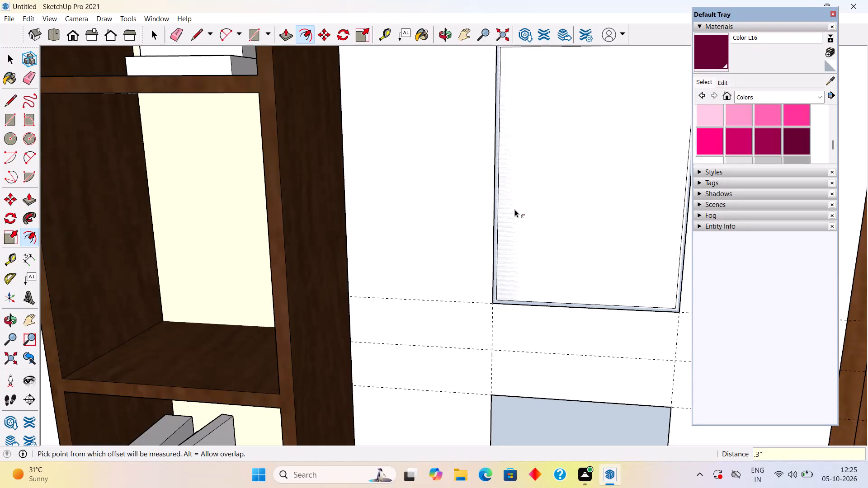
scroll(514, 209, "down", 3)
scroll(523, 305, "down", 4)
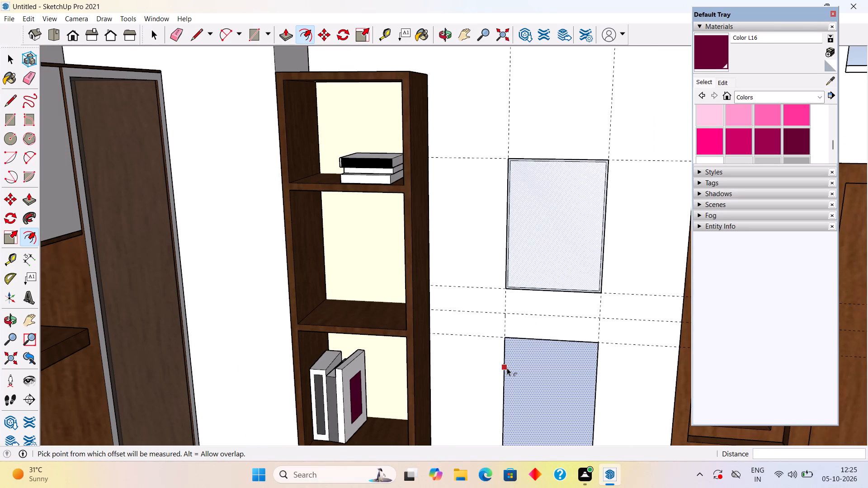
left_click(507, 368)
type(".3\"")
key("Return")
key("space")
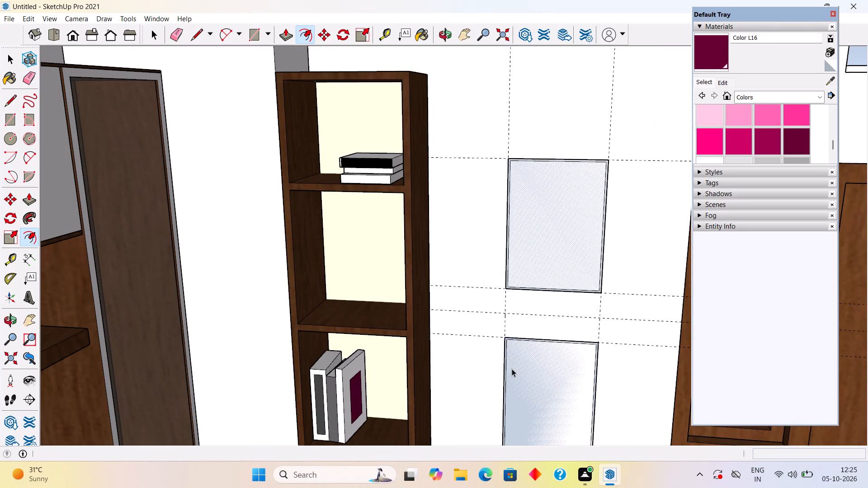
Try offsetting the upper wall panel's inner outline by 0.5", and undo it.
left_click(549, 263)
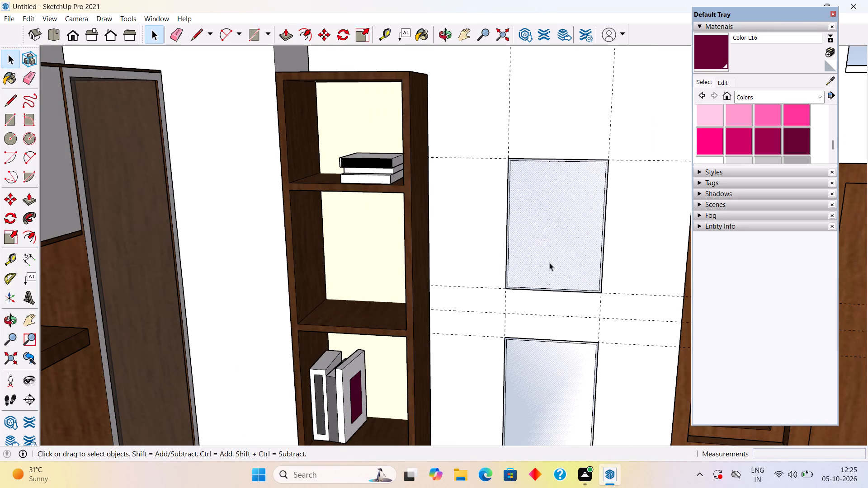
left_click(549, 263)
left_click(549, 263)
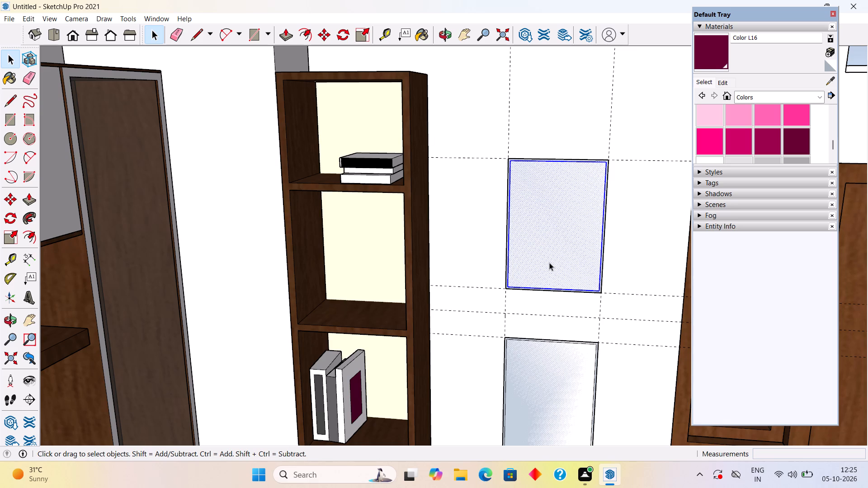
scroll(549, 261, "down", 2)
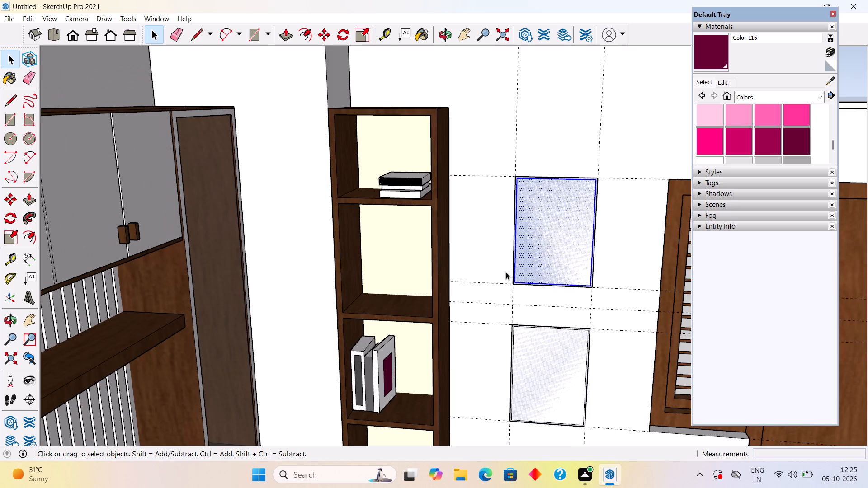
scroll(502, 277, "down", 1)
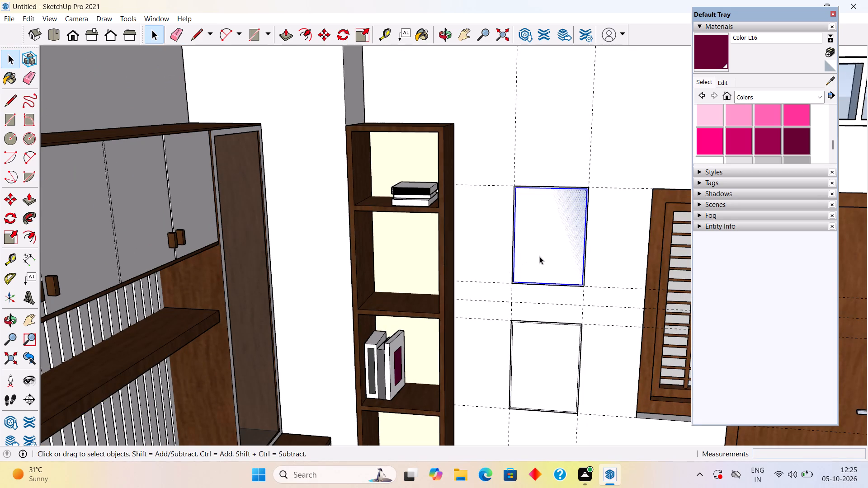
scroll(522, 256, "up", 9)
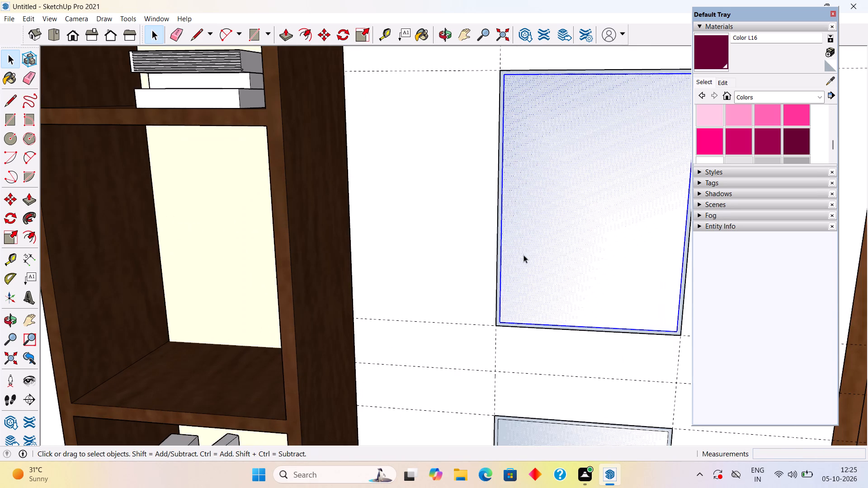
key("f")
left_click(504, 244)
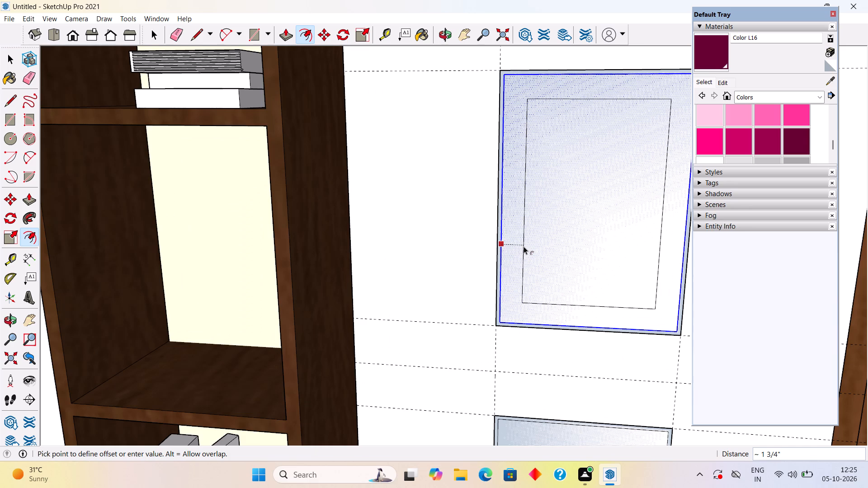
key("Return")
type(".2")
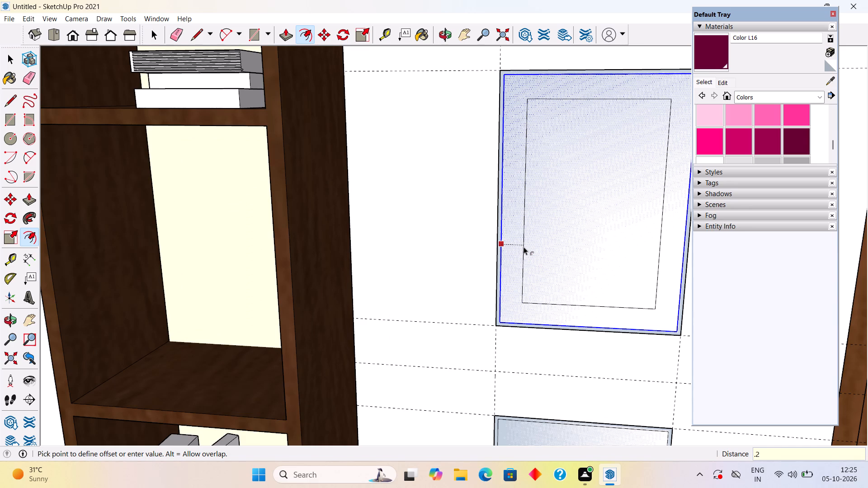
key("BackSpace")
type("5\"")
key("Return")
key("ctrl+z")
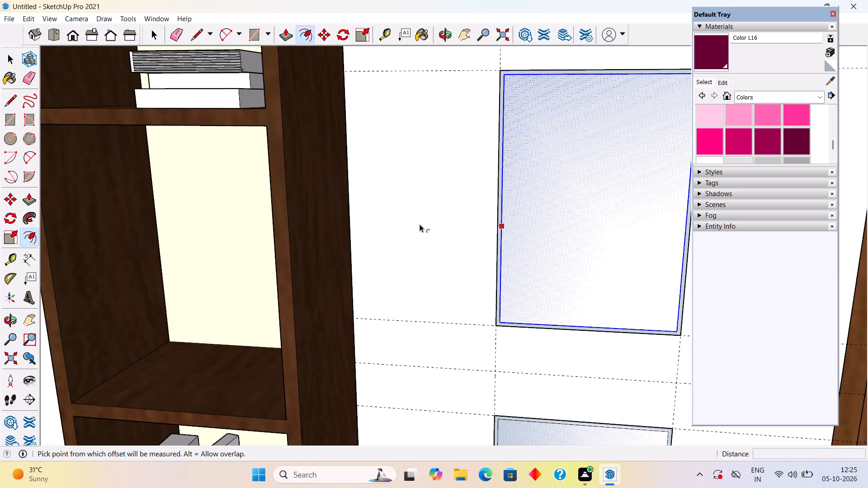
Offset the upper wall panel's inner outline inward by 1.3" to form a wider band inside the narrow border.
left_click(500, 224)
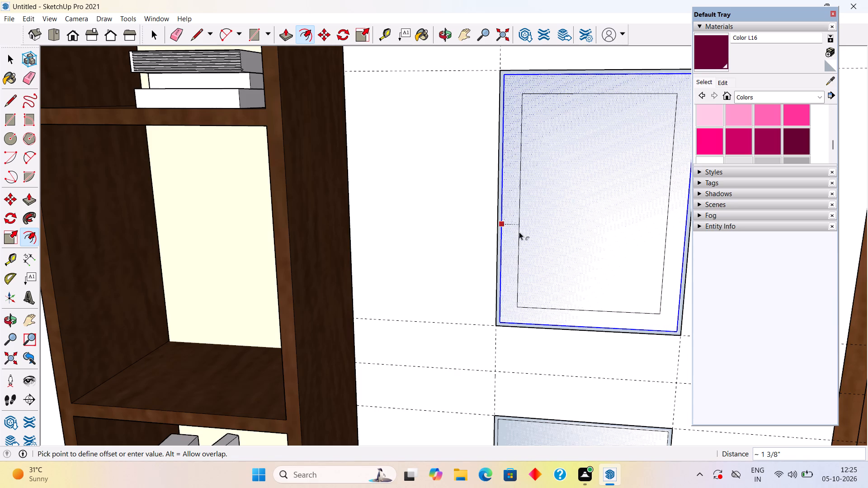
type("1.3\"")
key("Return")
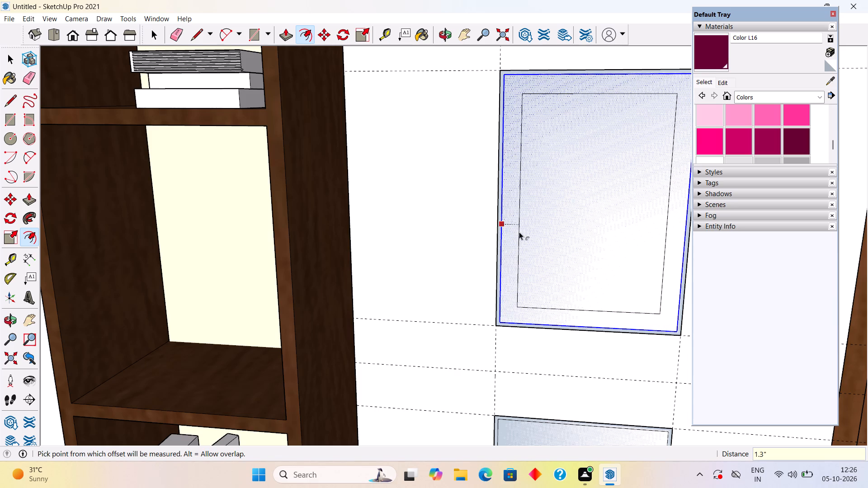
Offset the lower wall panel's inner outline inward by 1.3" to form a matching band inside its narrow border.
scroll(522, 238, "down", 7)
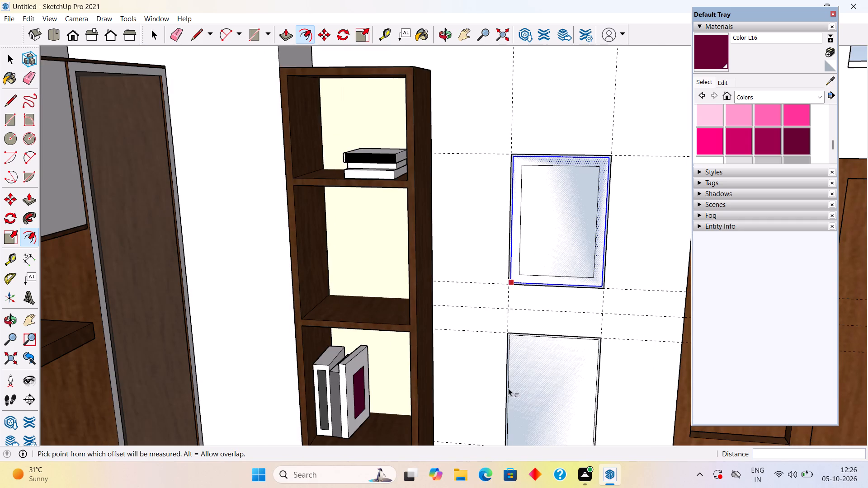
key("space")
left_click(542, 379)
scroll(542, 379, "down", 8)
scroll(561, 451, "up", 17)
scroll(520, 370, "up", 4)
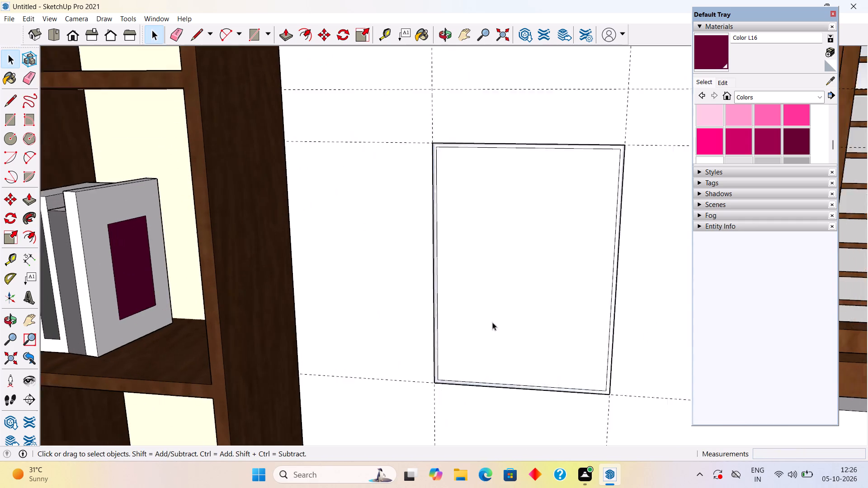
left_click(431, 297)
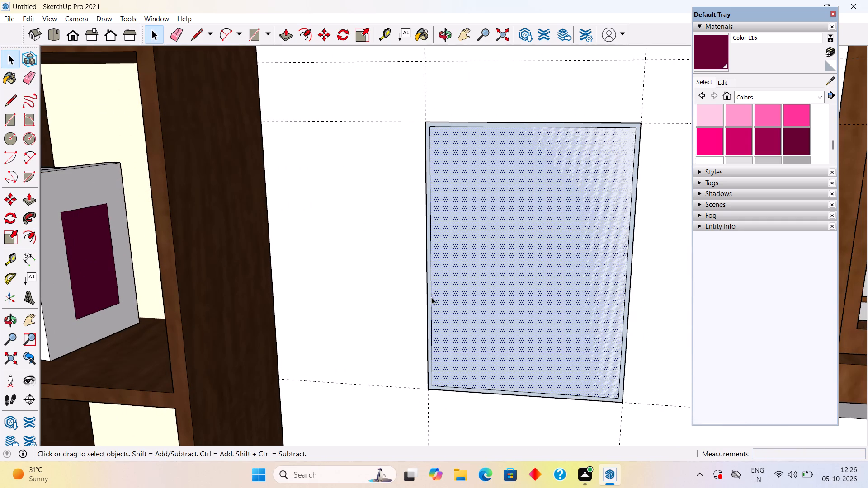
left_click(453, 286)
key("f")
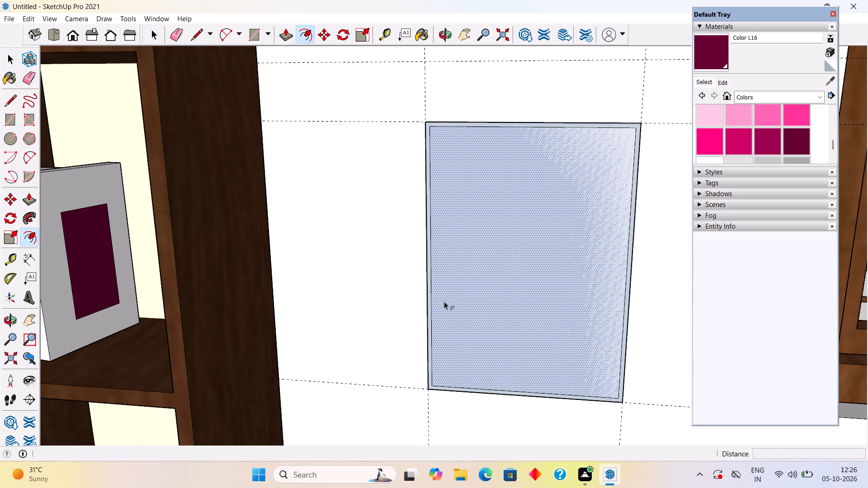
left_click(441, 302)
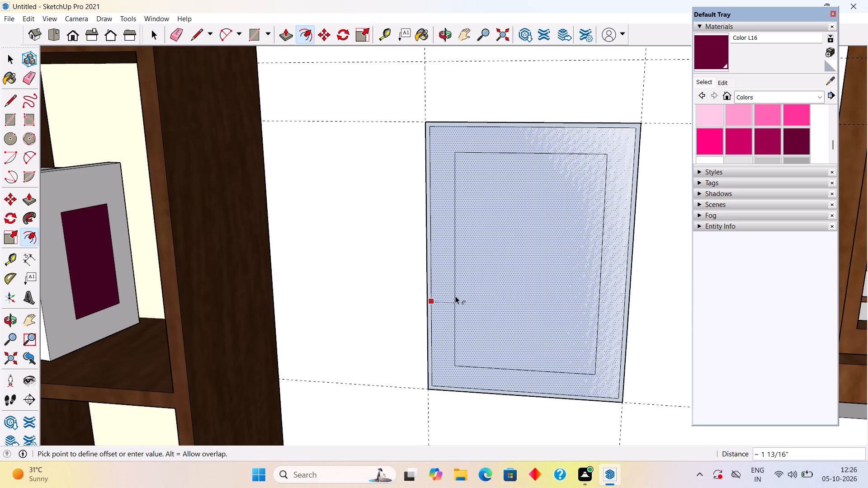
type("1.3\"")
key("Return")
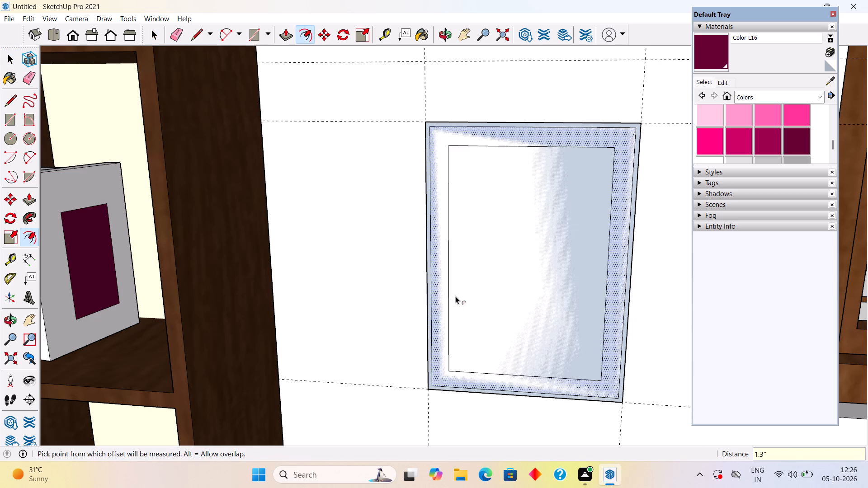
key("space")
Push/pull the narrow outer border of the lower wall panel by 0.3" to give the frame thickness.
left_click(472, 275)
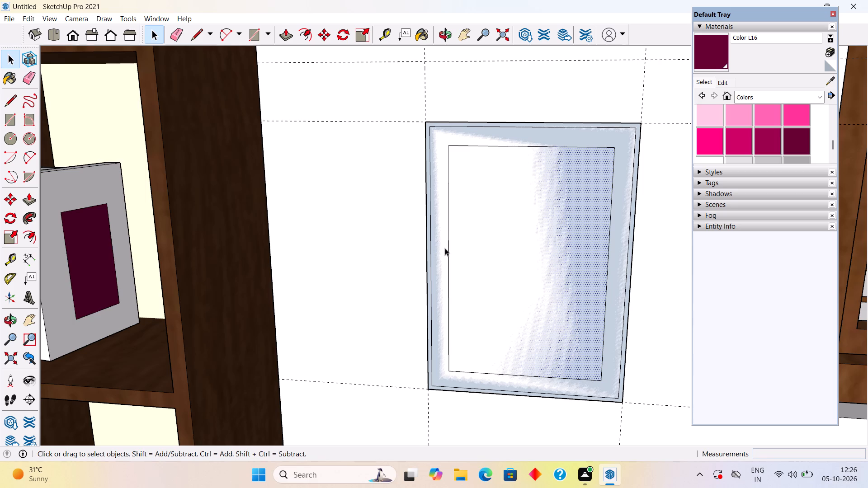
scroll(451, 249, "up", 4)
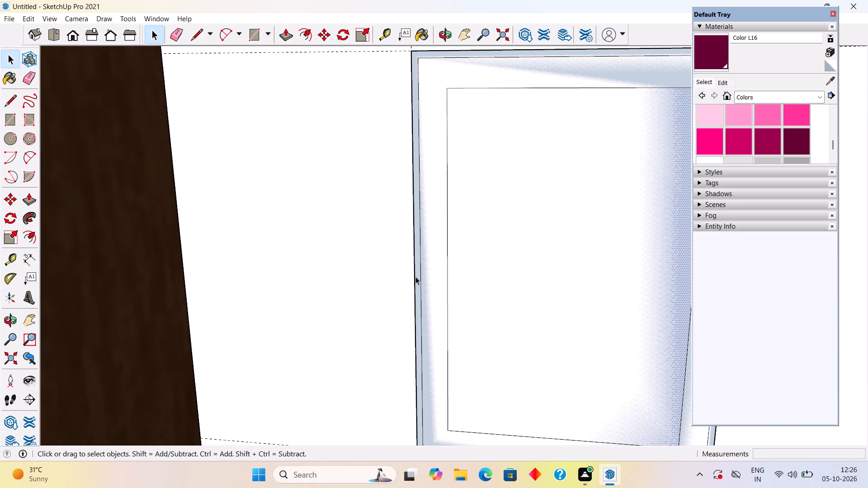
left_click(418, 288)
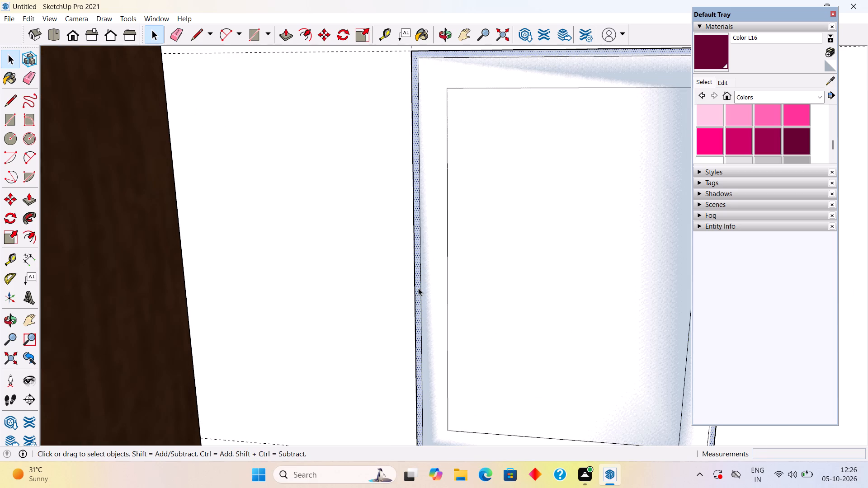
key("p")
left_click(418, 288)
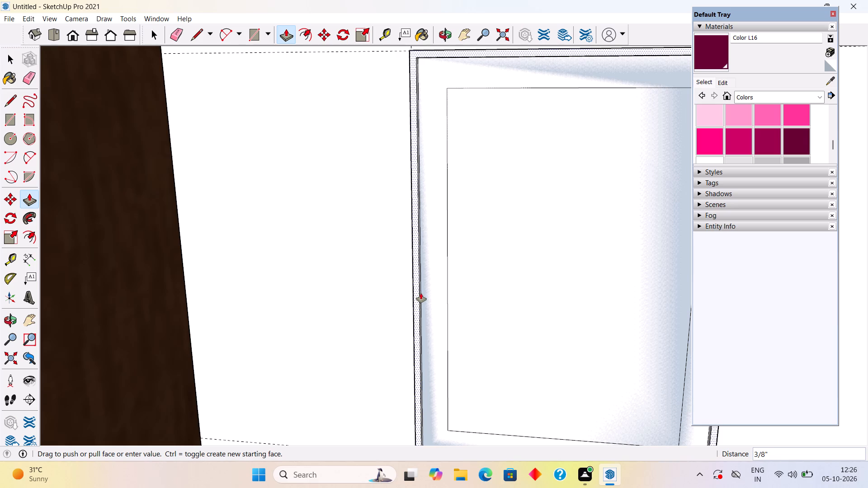
type(".3\"")
key("Return")
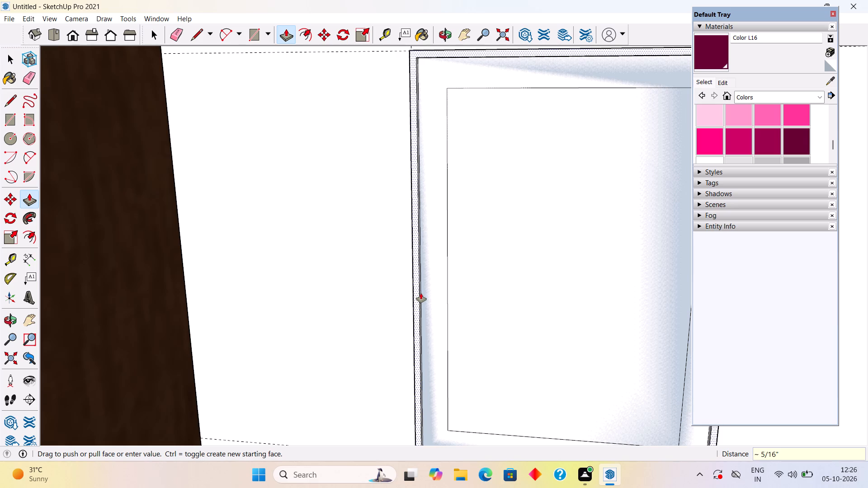
key("space")
Push/pull the wide band inside the lower panel's outer border by 0.2".
left_click(426, 291)
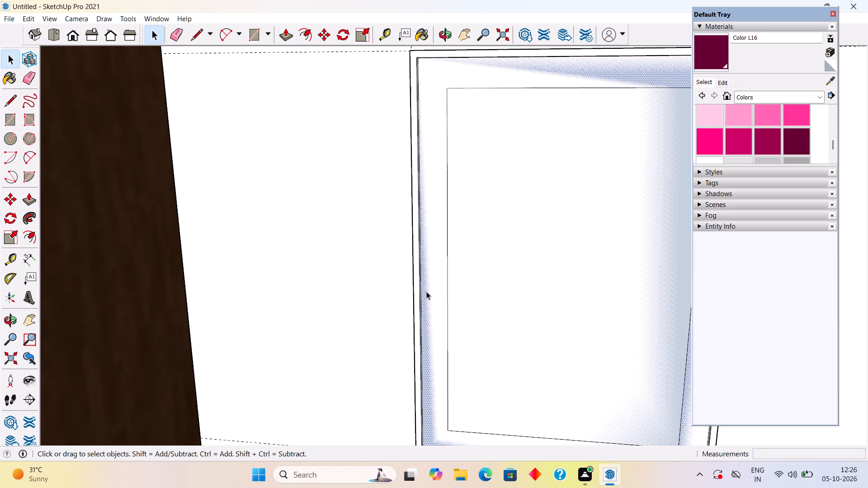
key("p")
left_click(426, 291)
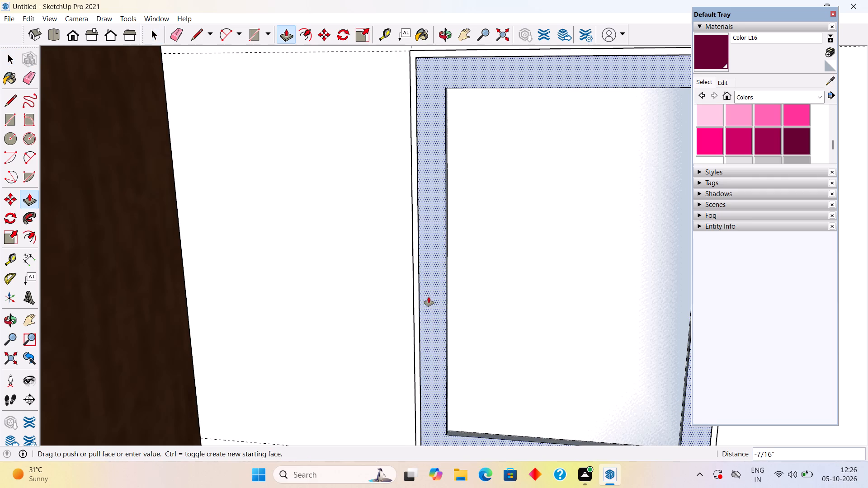
type(".2\"")
key("Return")
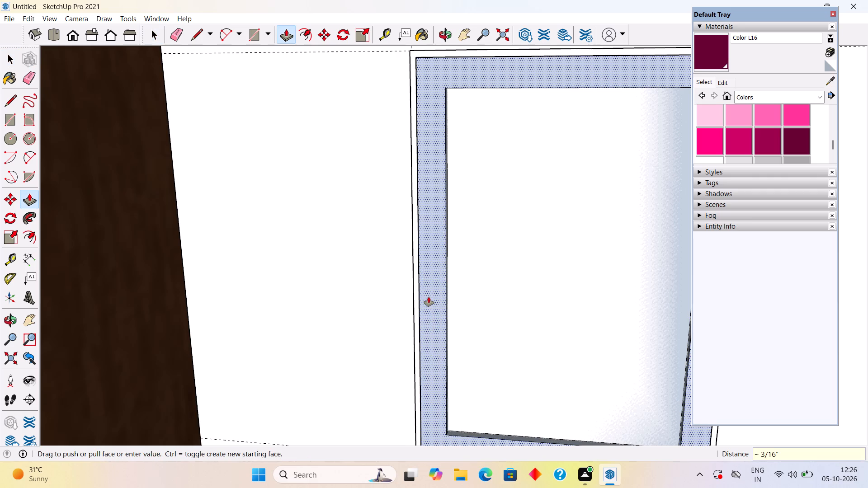
Push/pull the lower panel's central face about 5/16" to line up with the front of its outer border.
left_click(486, 283)
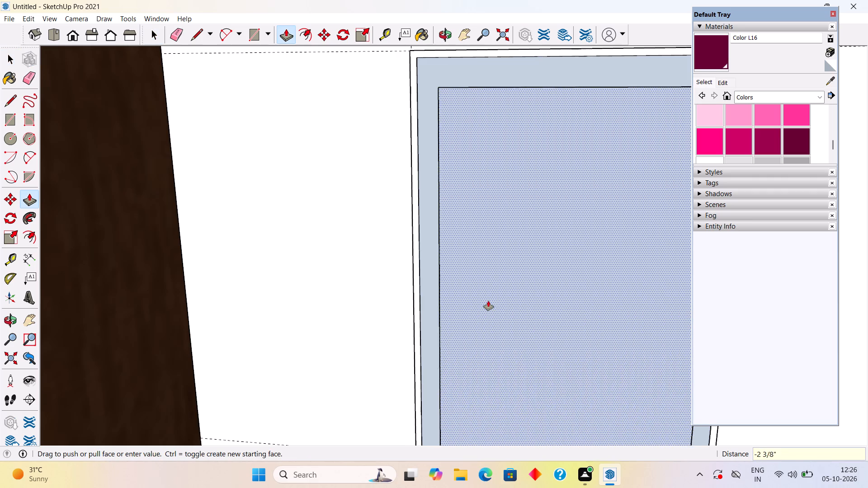
left_click(414, 234)
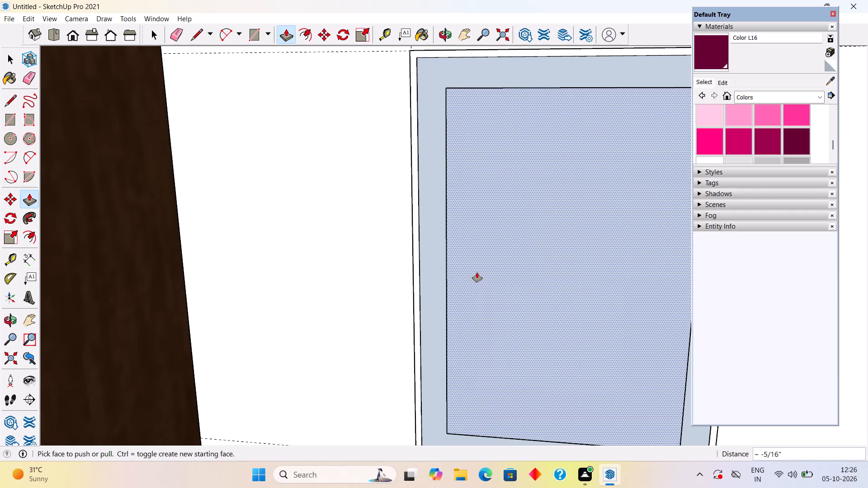
Push/pull the narrow outer border of the upper wall panel by 0.3".
scroll(477, 272, "down", 7)
scroll(459, 84, "down", 4)
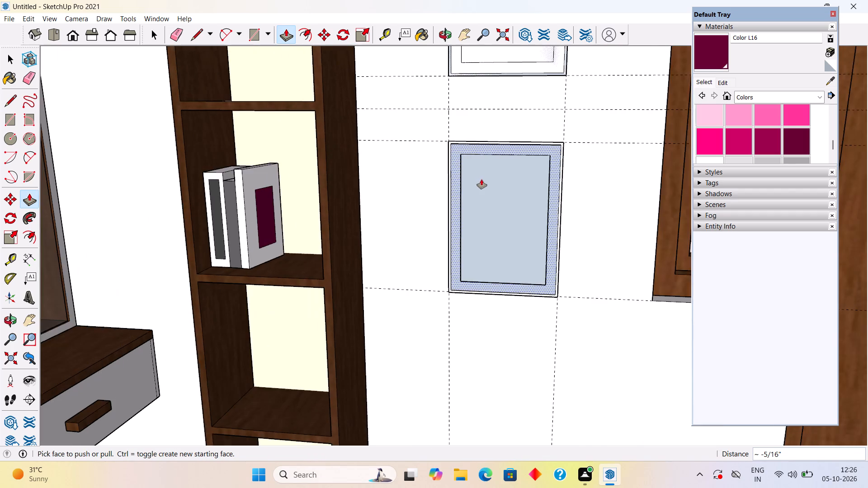
scroll(481, 179, "down", 9)
scroll(490, 89, "up", 7)
scroll(479, 140, "up", 4)
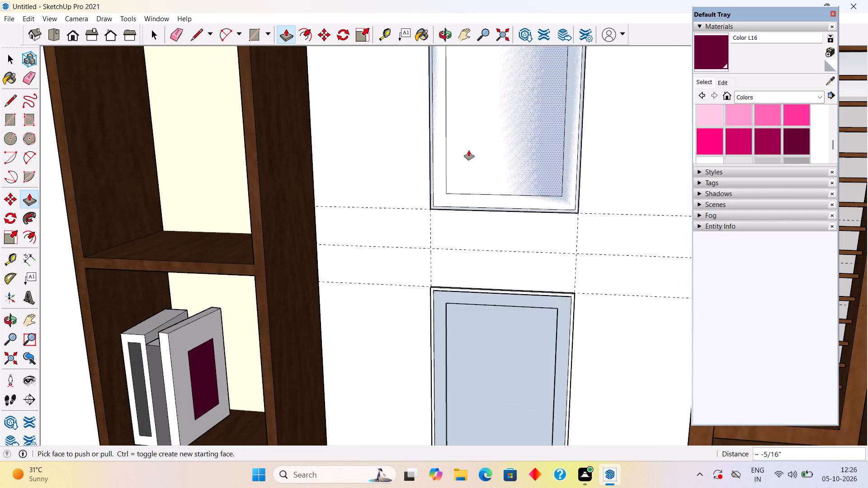
scroll(425, 166, "up", 7)
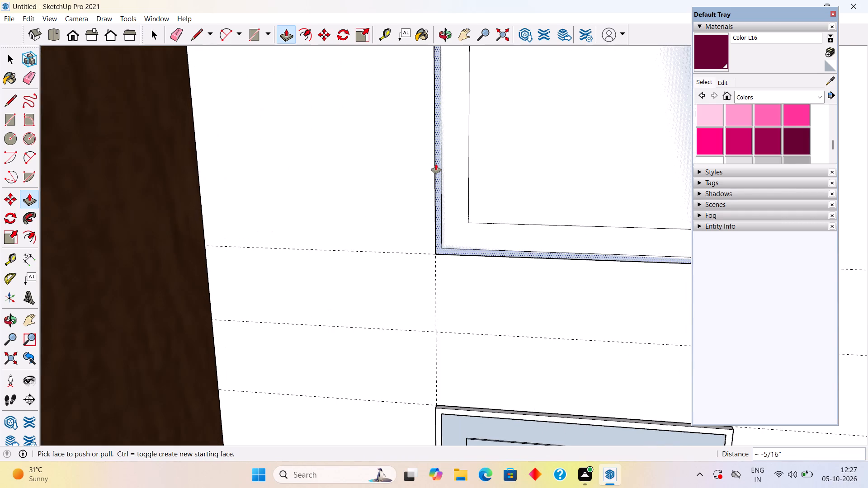
left_click(436, 164)
type(".3\"")
key("Return")
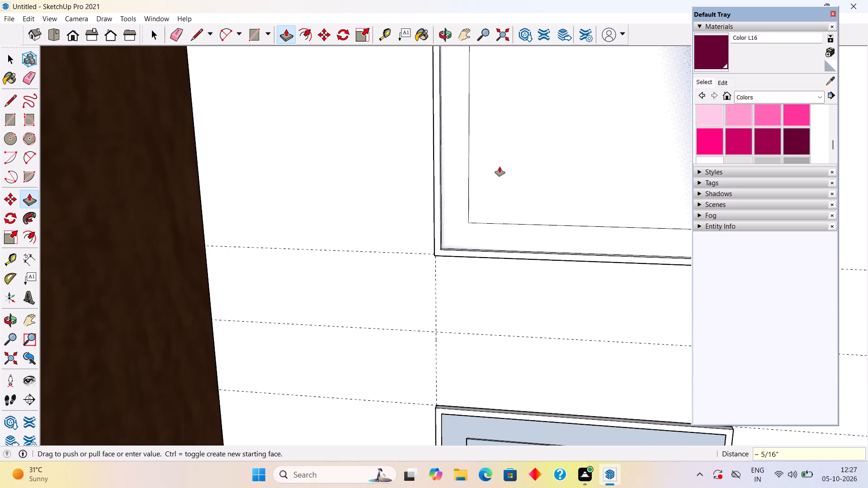
Push/pull the upper panel's central face about 5/16" to line up with the front of its outer border.
left_click(500, 167)
scroll(444, 197, "up", 1)
scroll(444, 197, "down", 8)
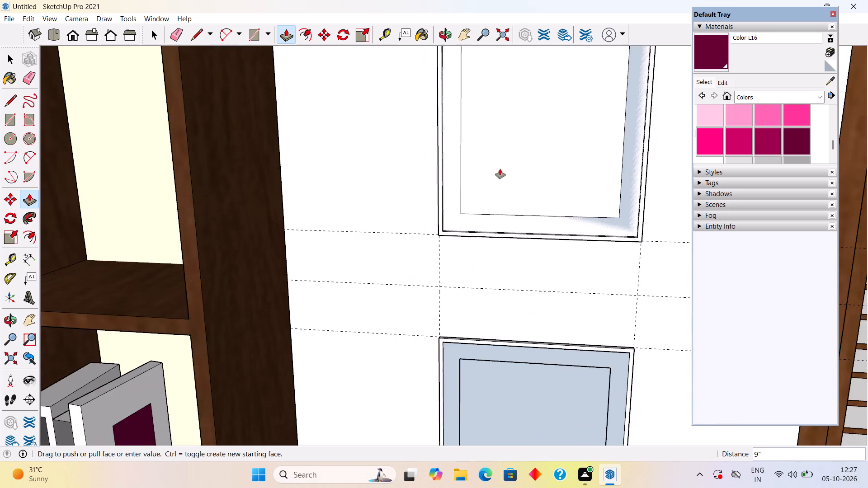
scroll(500, 167, "down", 4)
scroll(592, 145, "down", 15)
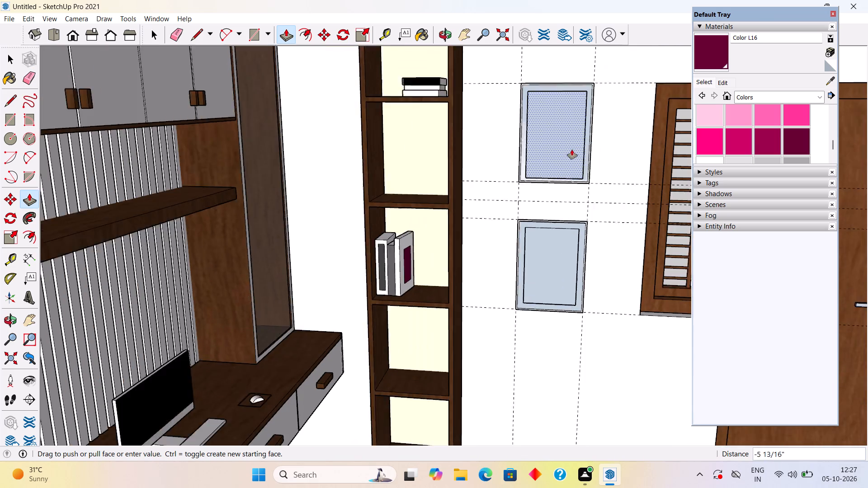
scroll(572, 150, "down", 1)
scroll(525, 127, "up", 10)
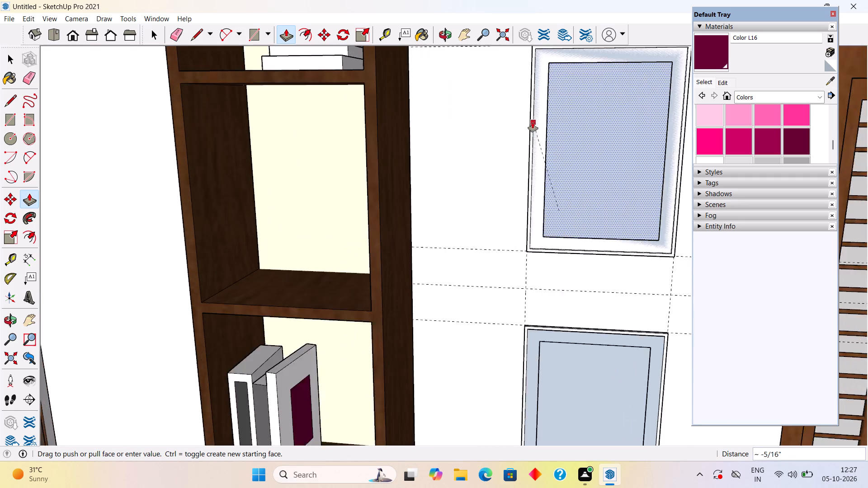
scroll(532, 125, "up", 1)
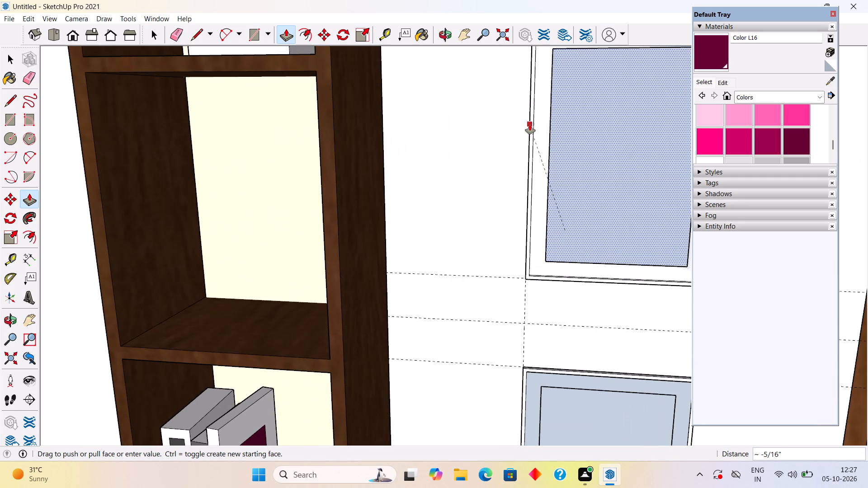
left_click(530, 125)
Push/pull the wide band inside the upper panel's outer border by 0.2".
left_click(540, 117)
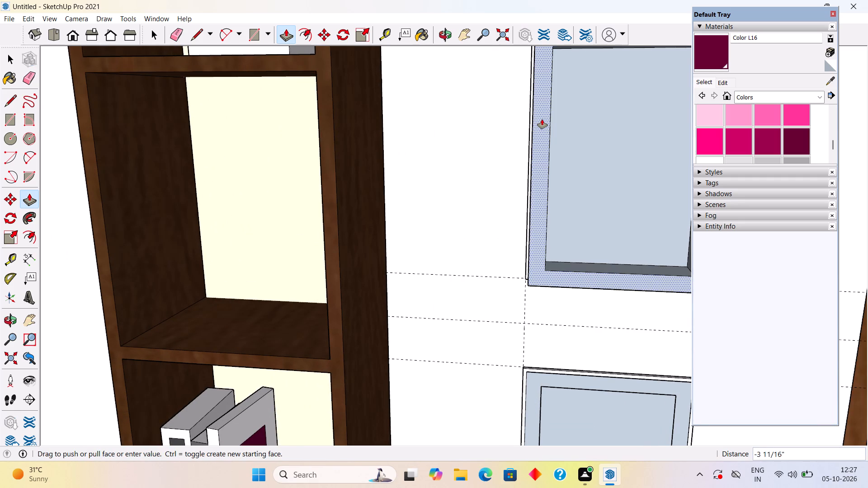
type(".2\"")
key("Return")
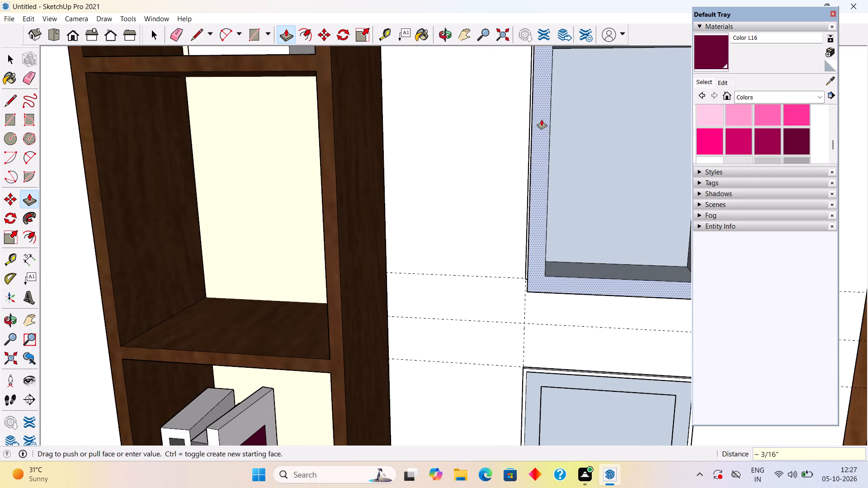
key("space")
Select the whole upper wall panel with all its connected geometry and make it a group.
middle_click_drag(514, 261, 566, 241)
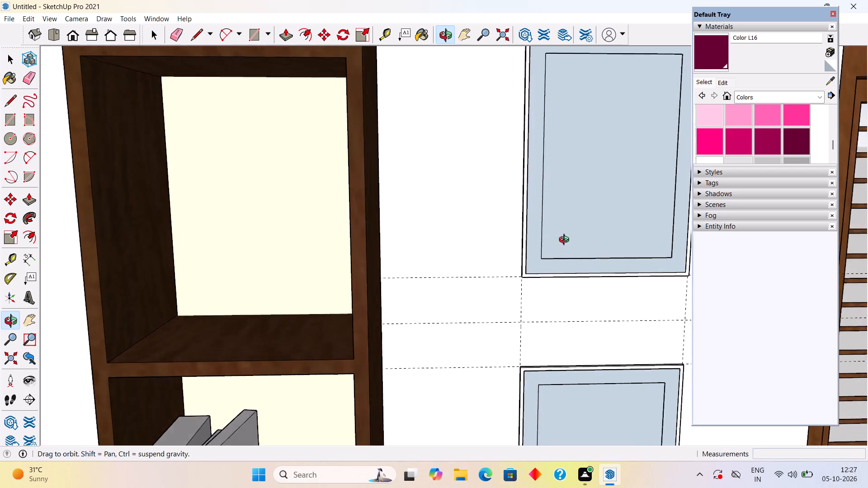
middle_click_drag(566, 241, 476, 273)
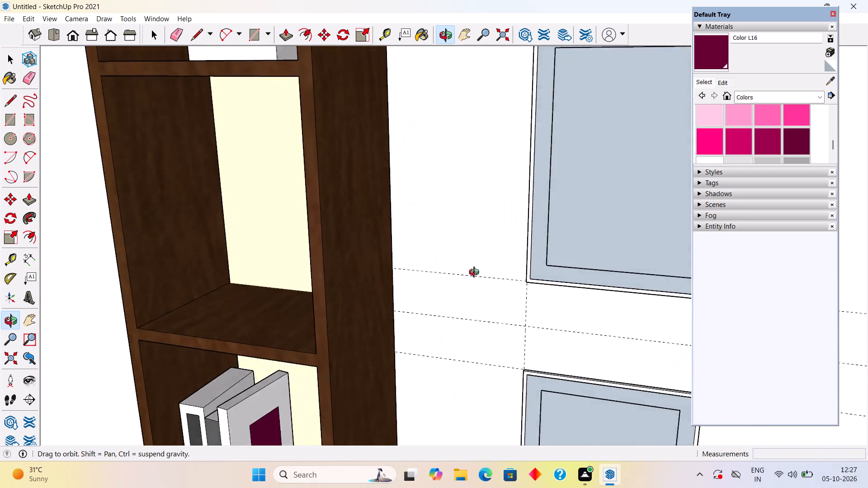
middle_click_drag(476, 273, 479, 261)
scroll(479, 263, "down", 7)
triple_click(557, 234)
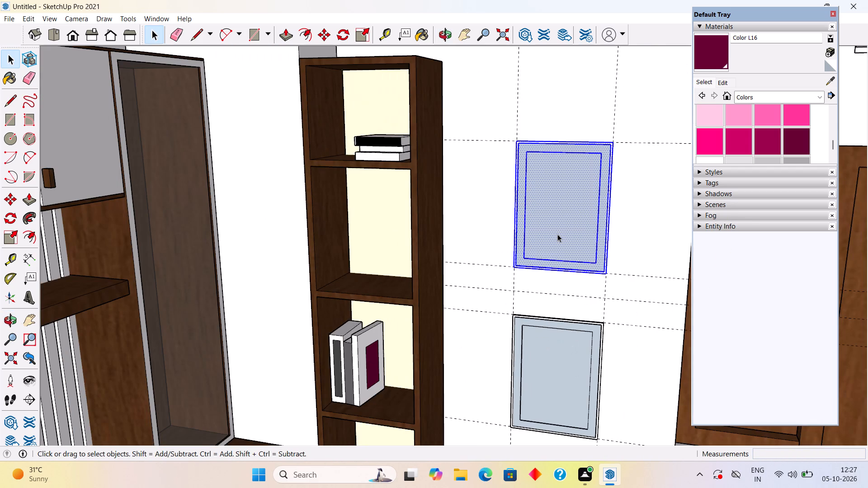
right_click(557, 234)
left_click(588, 326)
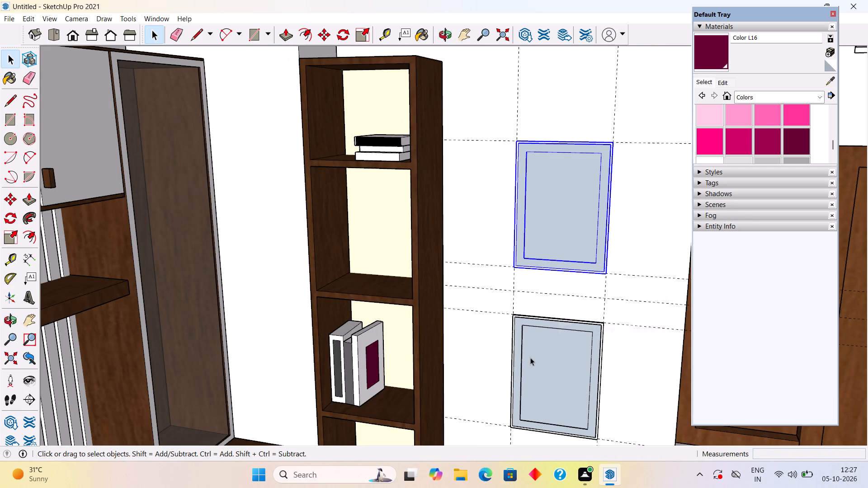
Select the whole lower wall panel with its connected geometry, make it a group, and clear the selection.
triple_click(530, 357)
left_click(530, 357)
middle_click_drag(530, 354, 591, 315)
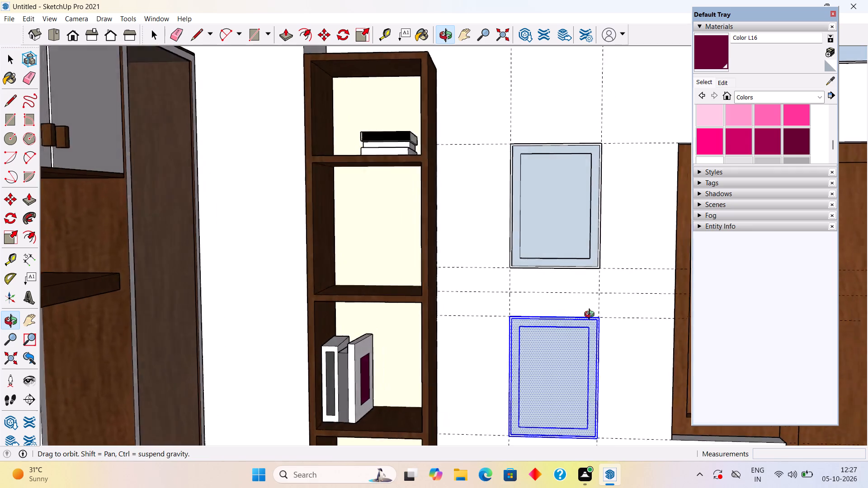
middle_click_drag(591, 315, 638, 376)
right_click(546, 358)
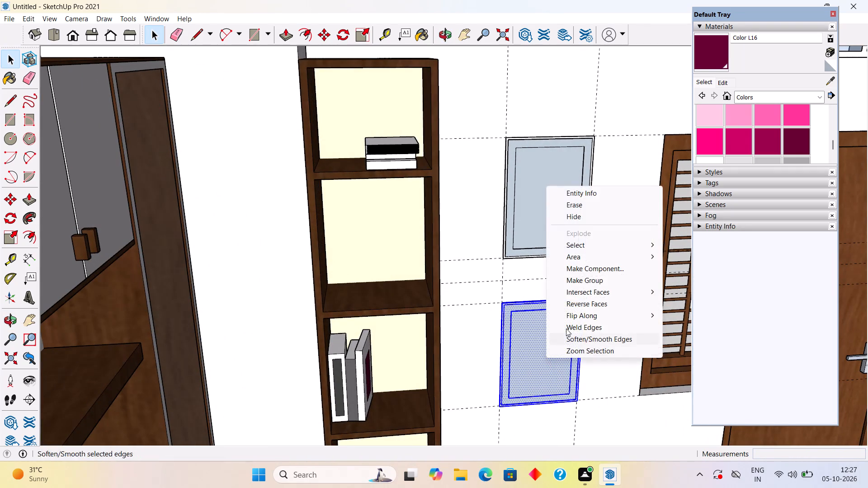
left_click(585, 280)
scroll(585, 282, "down", 4)
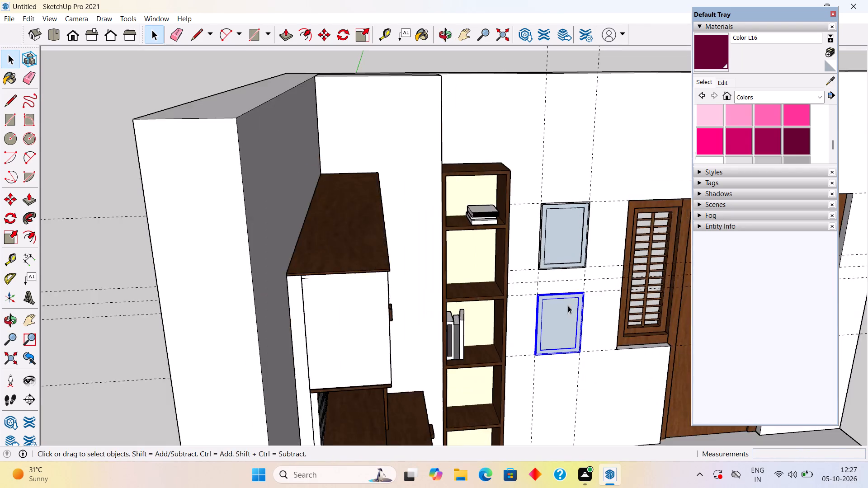
scroll(568, 305, "down", 7)
middle_click_drag(546, 299, 491, 265)
left_click(489, 137)
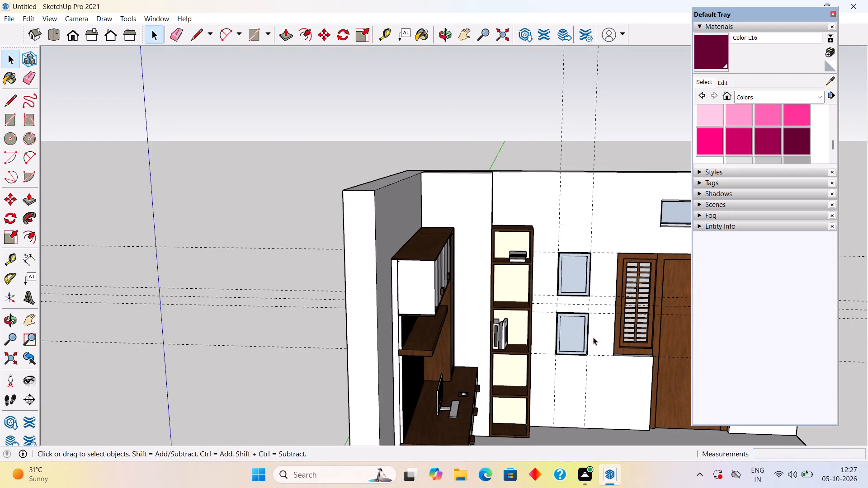
Open the lower panel's group and paint its narrow outer border black with Color M09.
scroll(667, 487, "up", 8)
scroll(618, 401, "up", 3)
scroll(542, 327, "up", 9)
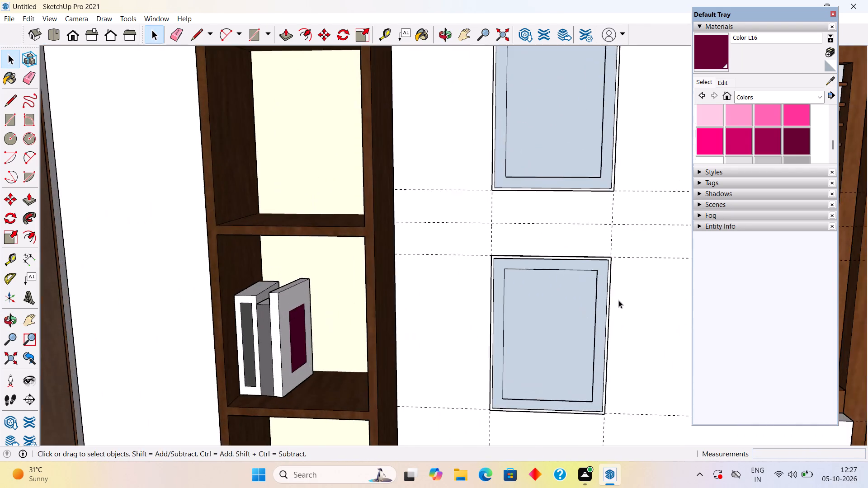
scroll(618, 300, "up", 10)
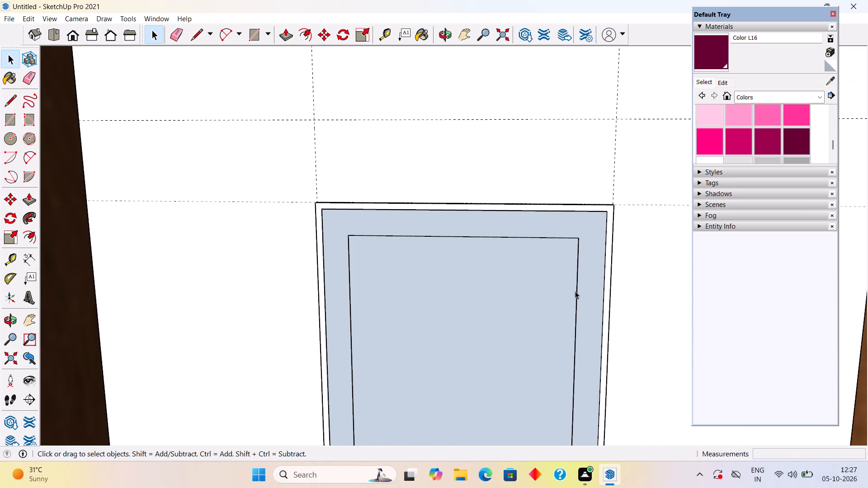
triple_click(575, 291)
left_click(609, 268)
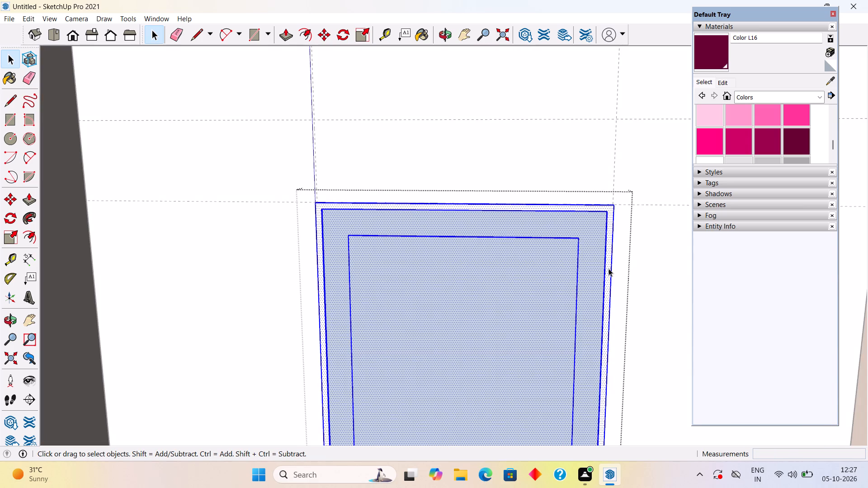
scroll(808, 131, "down", 4)
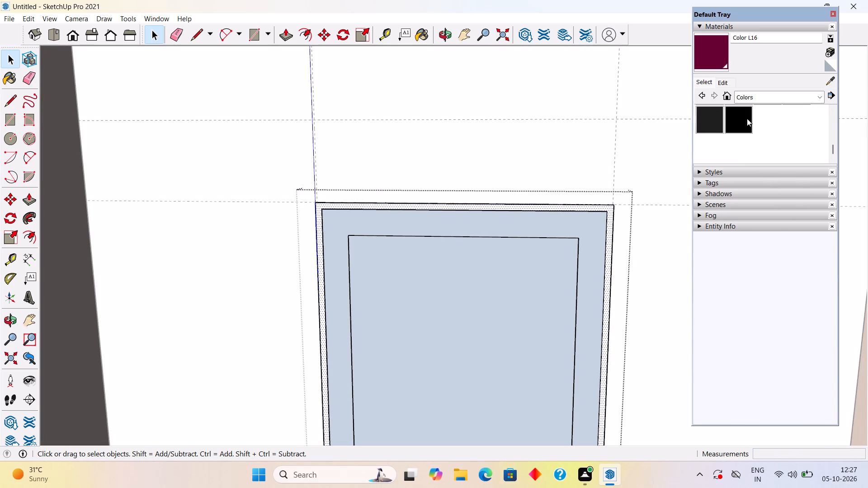
left_click(735, 119)
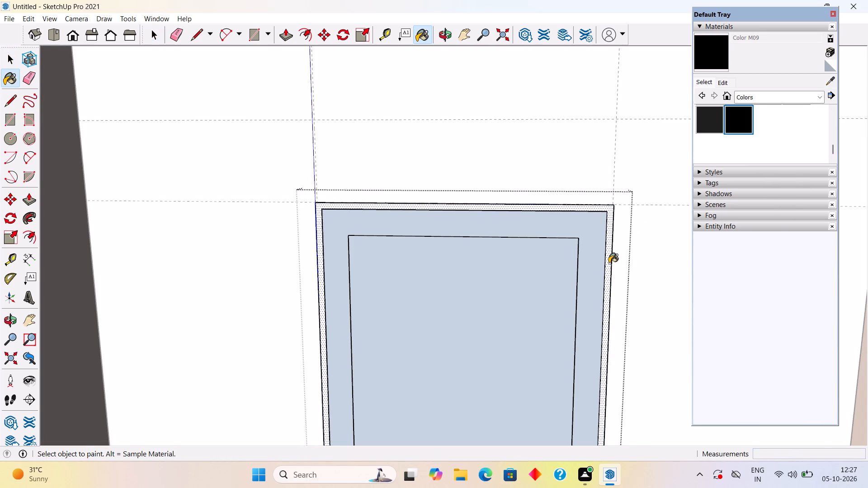
left_click(609, 263)
scroll(598, 210, "down", 9)
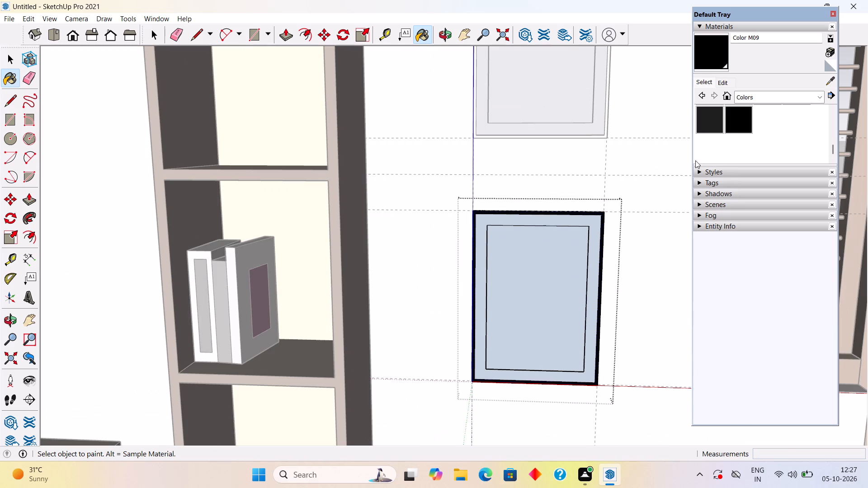
Paint the wide band inside the lower panel's border white with Color M00.
scroll(722, 120, "up", 3)
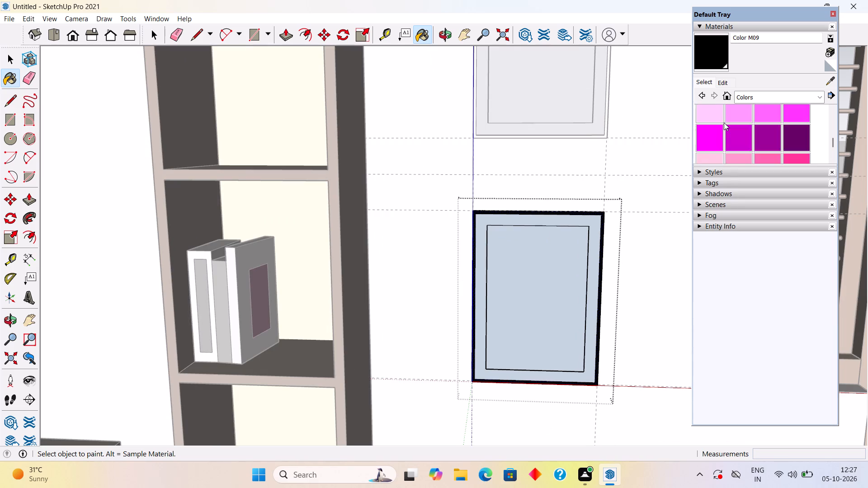
scroll(724, 124, "down", 3)
scroll(724, 126, "up", 1)
left_click(711, 123)
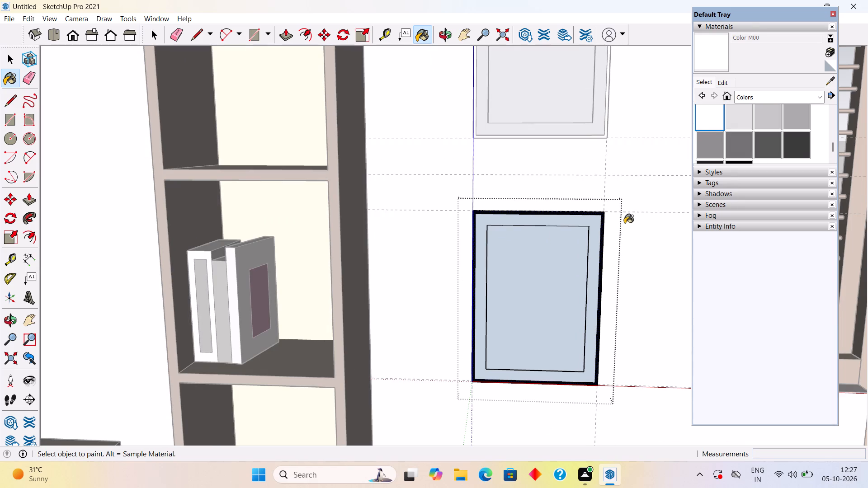
scroll(578, 250, "up", 5)
left_click(611, 240)
scroll(610, 239, "down", 4)
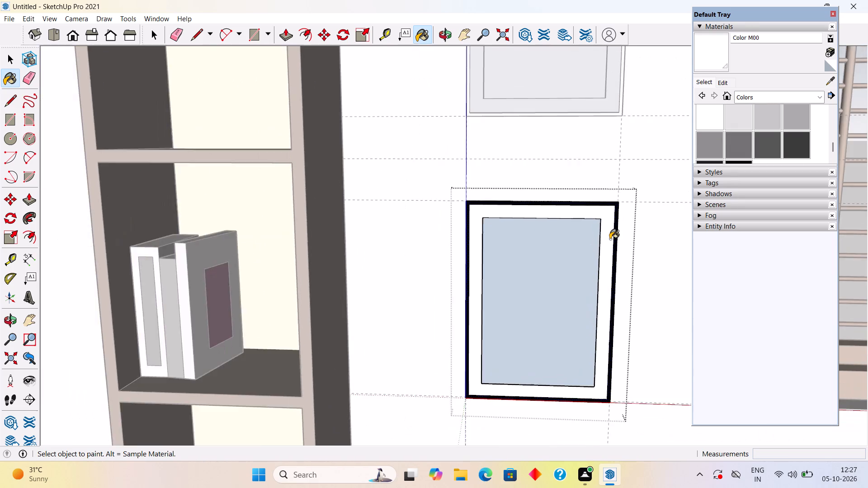
scroll(610, 239, "down", 5)
key("space")
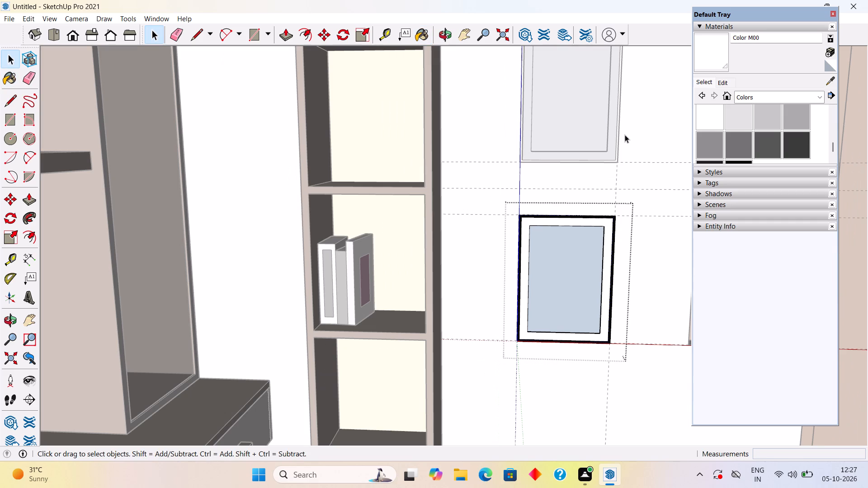
Open the upper panel's group and paint its narrow outer border black with Color M09.
triple_click(593, 129)
scroll(616, 122, "up", 10)
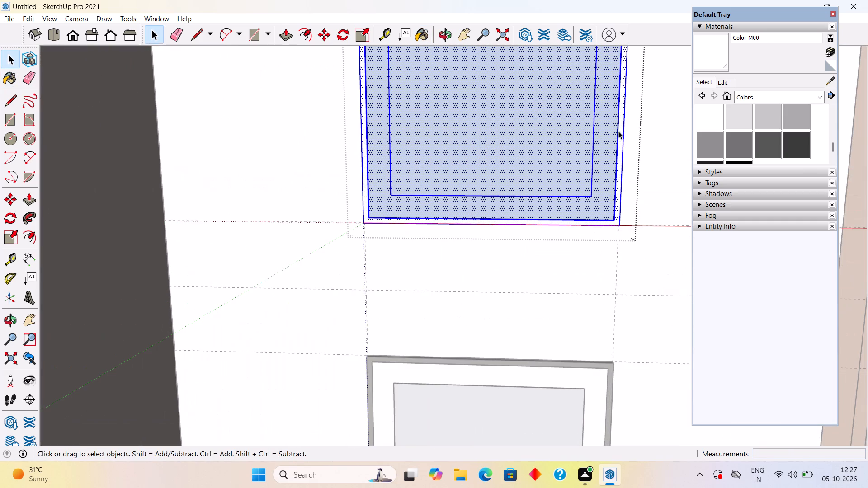
left_click(620, 137)
left_click(740, 160)
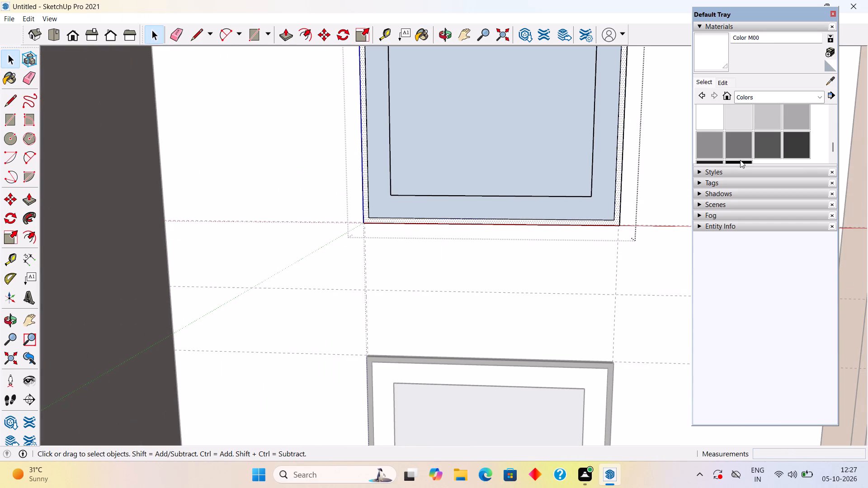
scroll(742, 158, "down", 4)
left_click(738, 115)
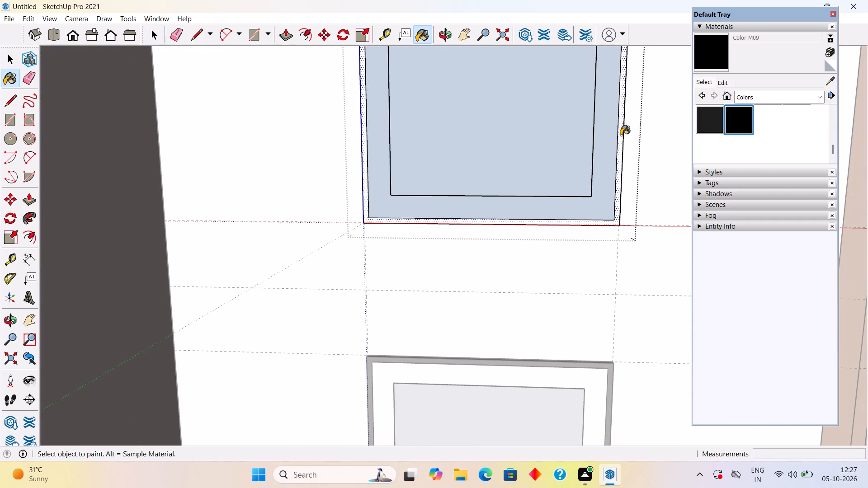
left_click(621, 135)
Paint the wide band inside the upper panel's border white with Color M00.
scroll(704, 131, "up", 1)
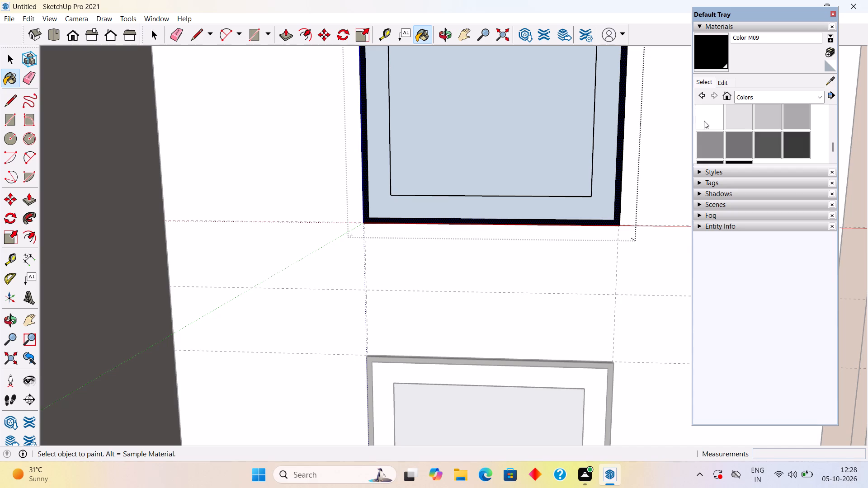
left_click(704, 117)
left_click(609, 135)
scroll(613, 139, "down", 9)
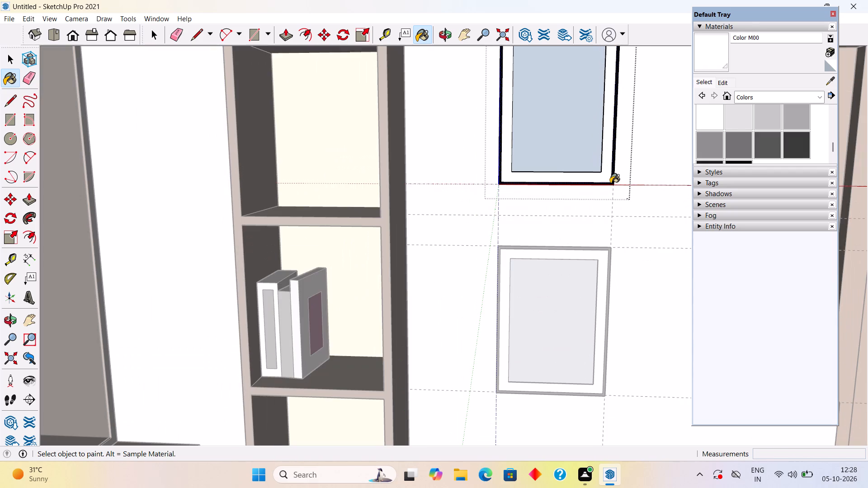
key("space")
Divide the upper panel's central face into quarters with a horizontal line about 11 3/16" and a vertical line about 1' 4 13/16" between edge midpoints.
scroll(610, 183, "down", 9)
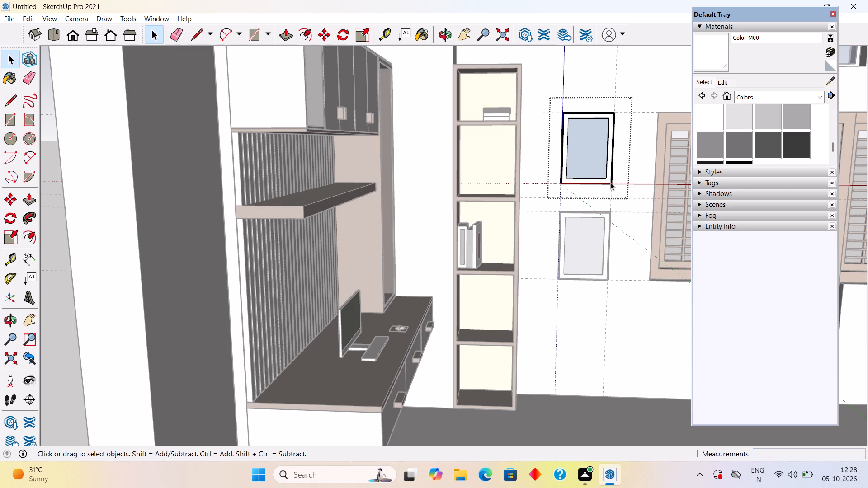
key("space")
scroll(588, 149, "up", 3)
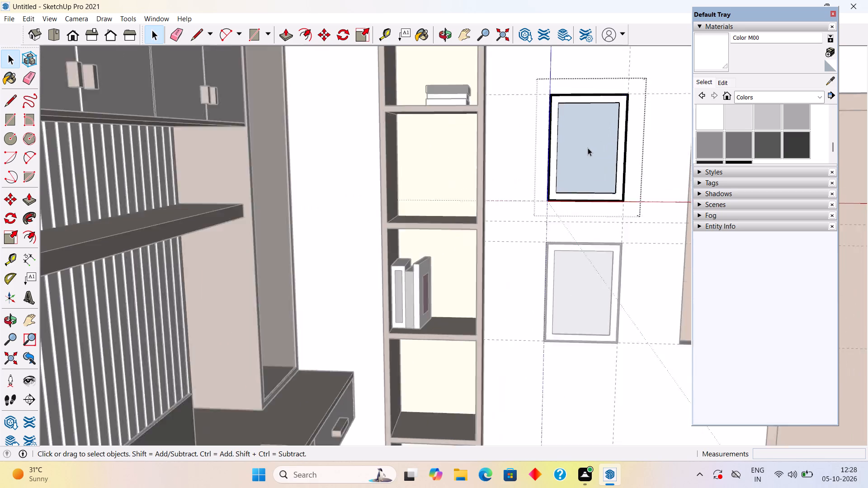
scroll(588, 148, "up", 3)
key("l")
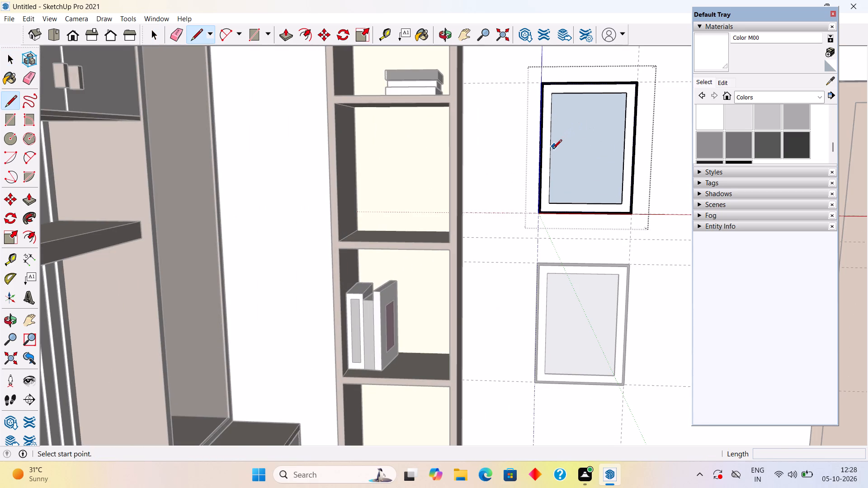
left_click(552, 150)
left_click(623, 150)
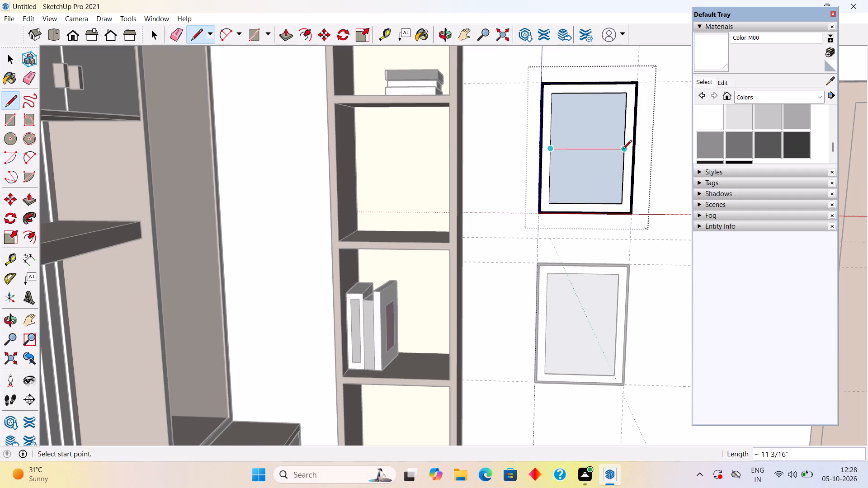
left_click_drag(594, 91, 594, 100)
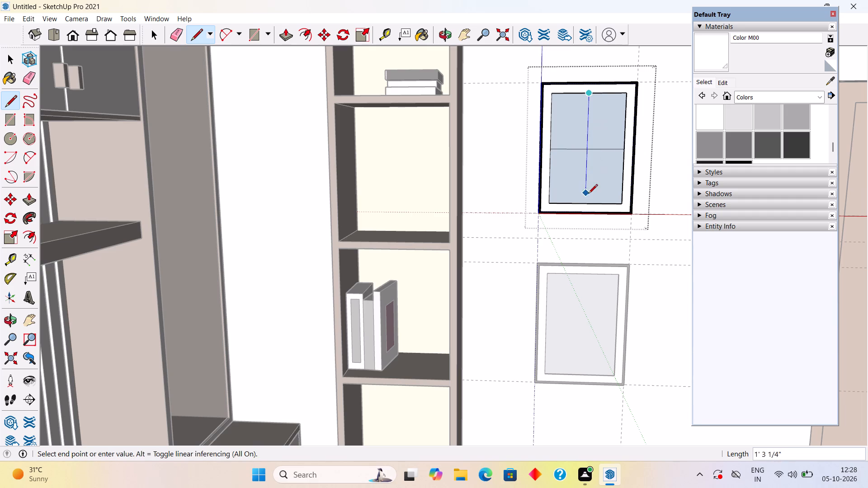
left_click(584, 206)
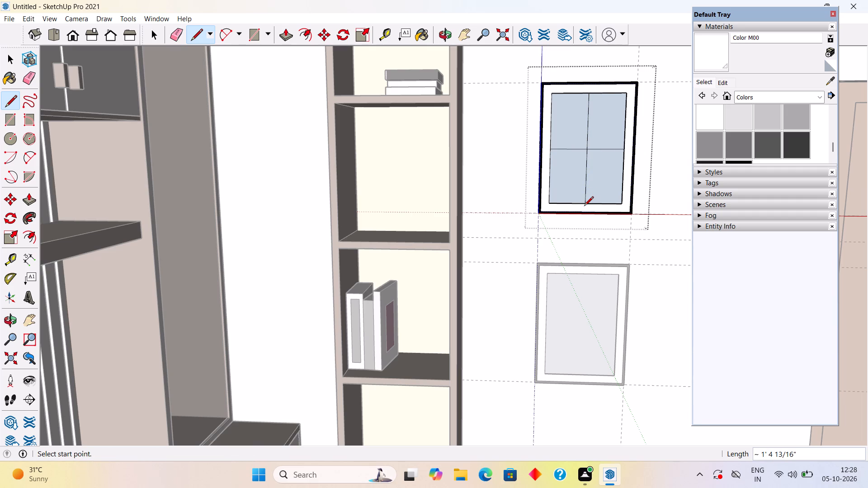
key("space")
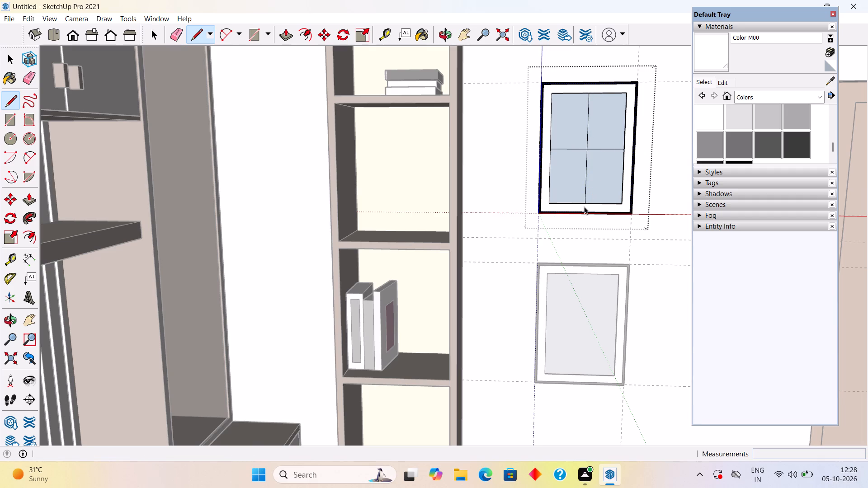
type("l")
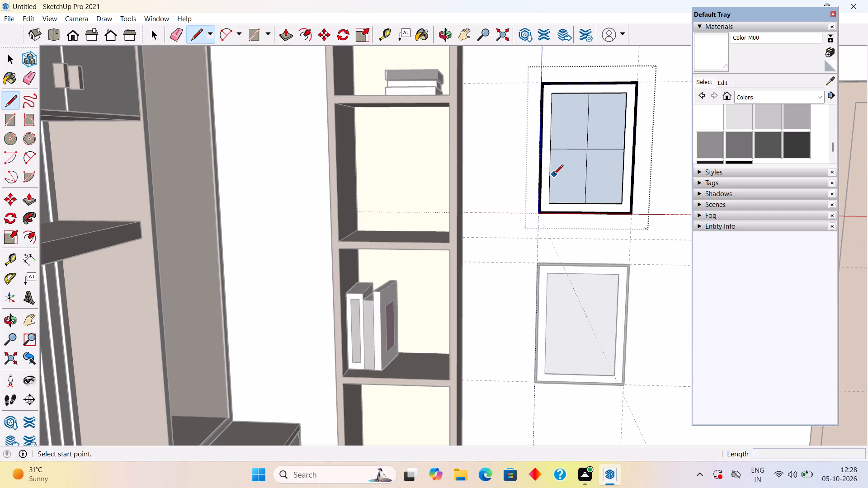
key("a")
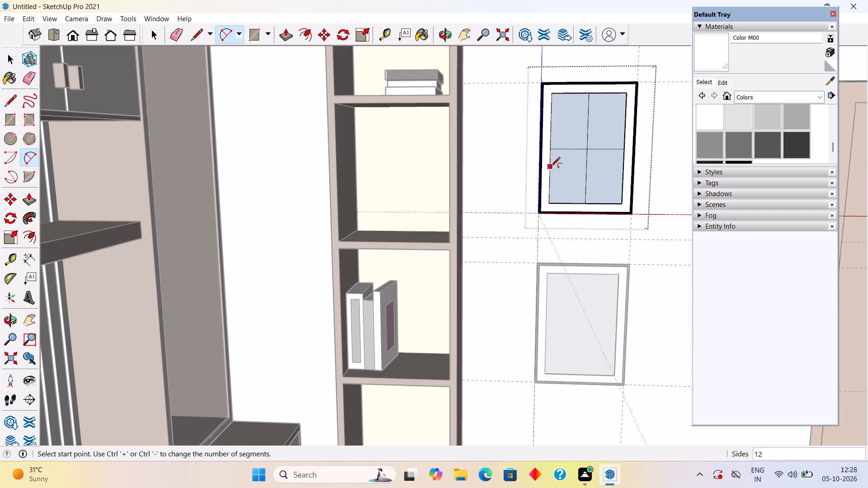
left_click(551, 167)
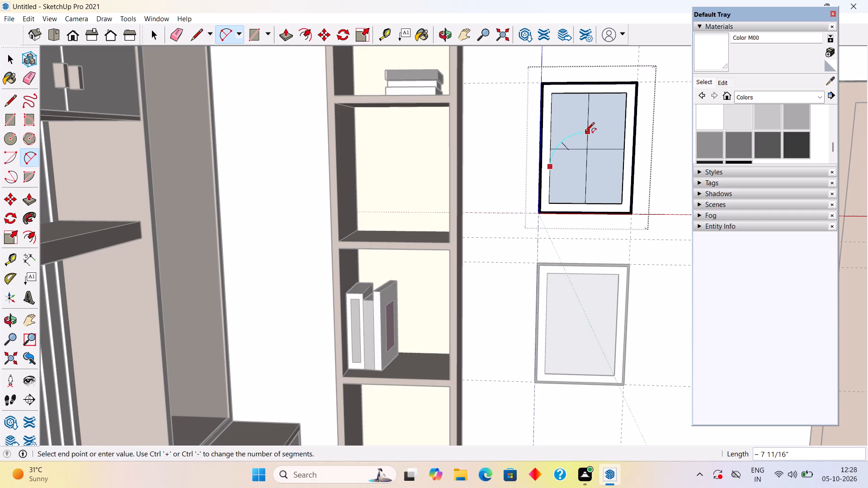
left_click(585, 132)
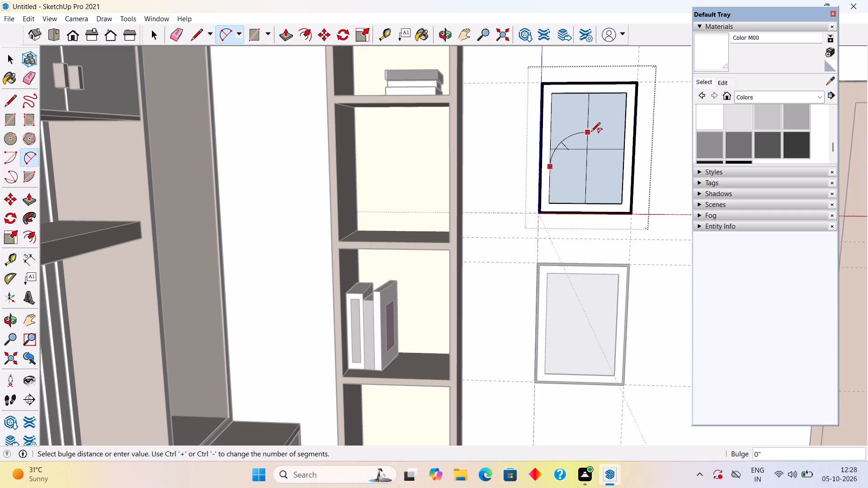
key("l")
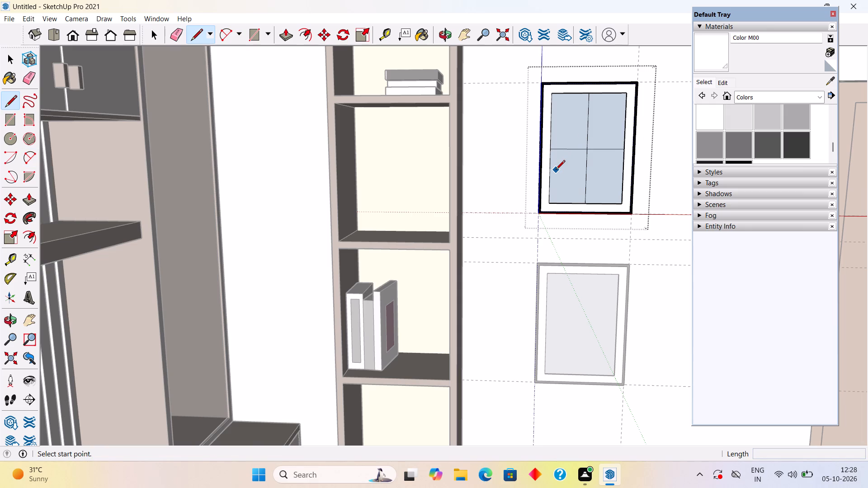
Draw an arc about 8 5/16" across from the upper panel's left inner edge to its vertical divider, and a 5 5/8" horizontal line onward to the right inner edge.
key("a")
left_click(551, 181)
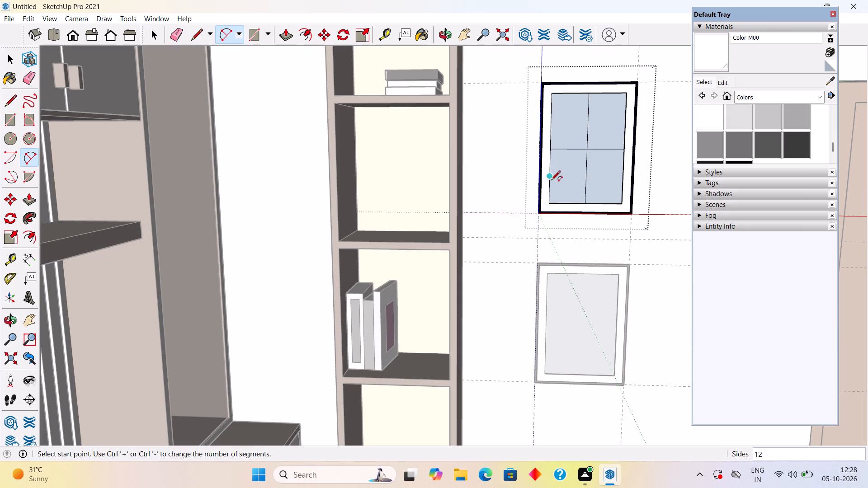
left_click(586, 136)
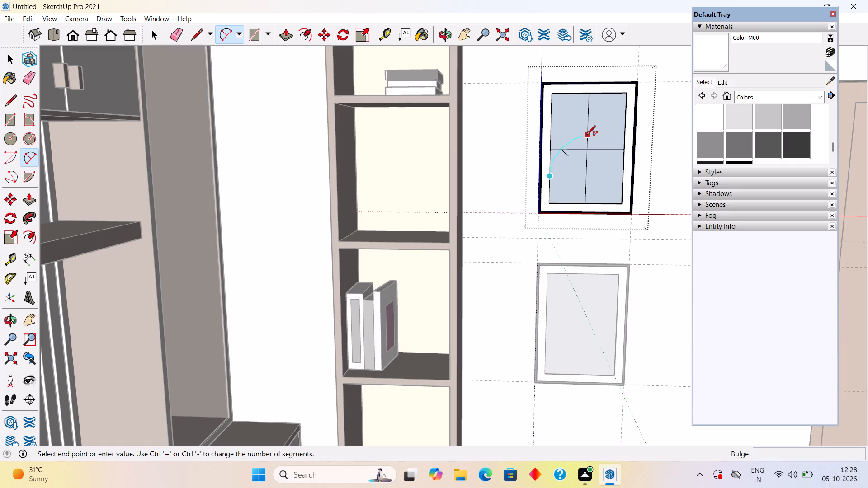
left_click(586, 136)
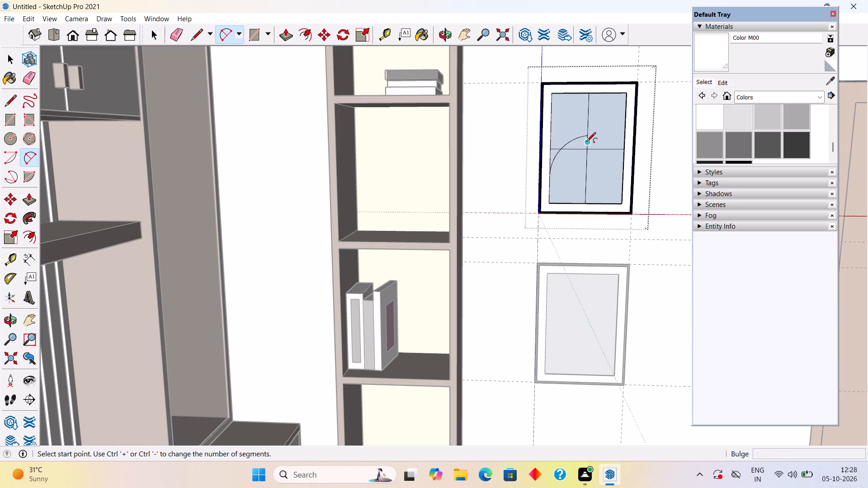
key("l")
left_click(590, 136)
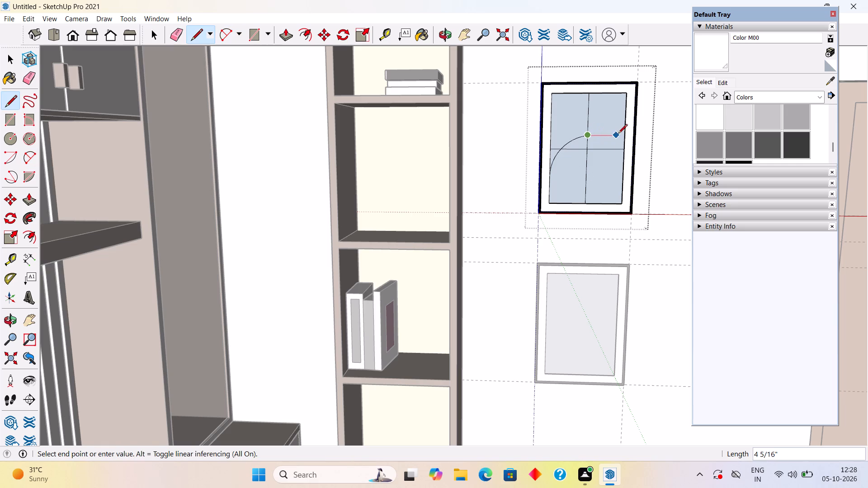
left_click(623, 134)
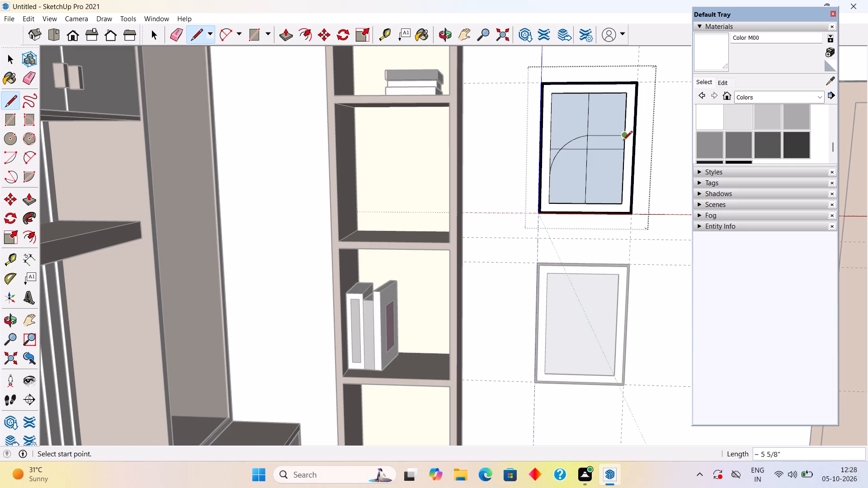
Draw an arc about 8 7/16" across from the upper panel's right inner edge to the bottom end of the vertical divider, bulging toward the corner.
left_click(621, 165)
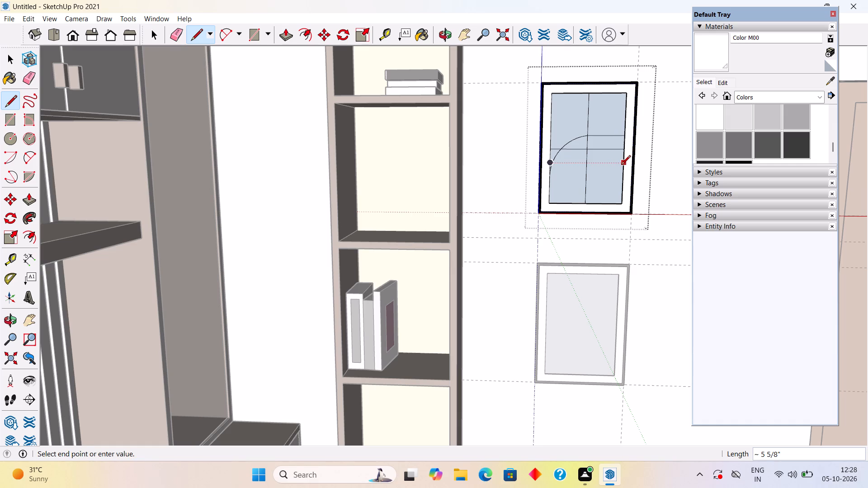
key("a")
left_click(621, 165)
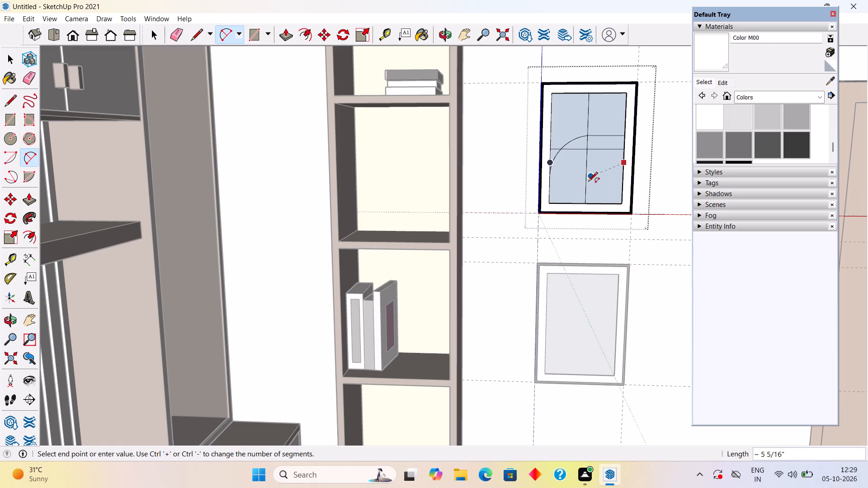
left_click(625, 164)
left_click(589, 202)
left_click(603, 199)
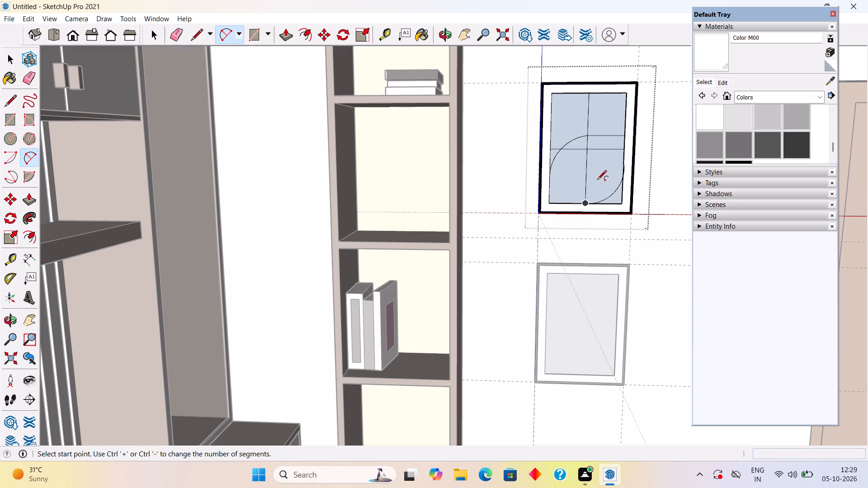
Paint both faces under the arc left of the vertical divider in the upper panel black with Color M09.
key("space")
left_click(574, 176)
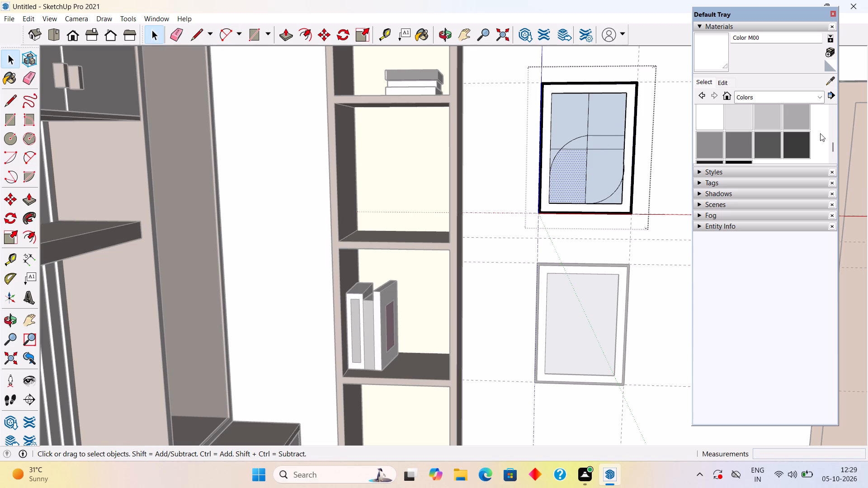
scroll(791, 147, "down", 1)
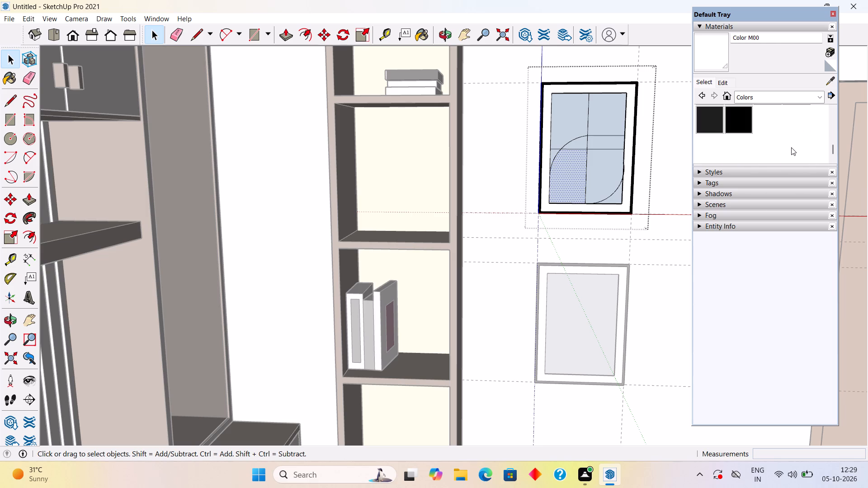
left_click(742, 120)
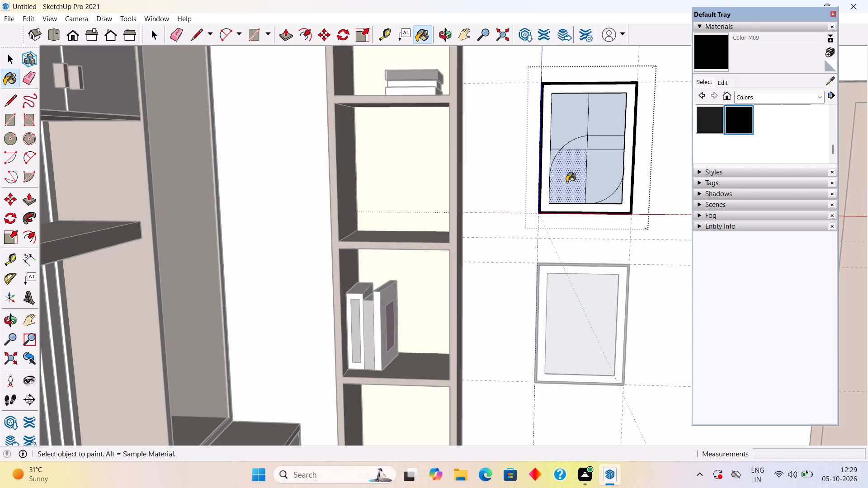
left_click(566, 182)
key("space")
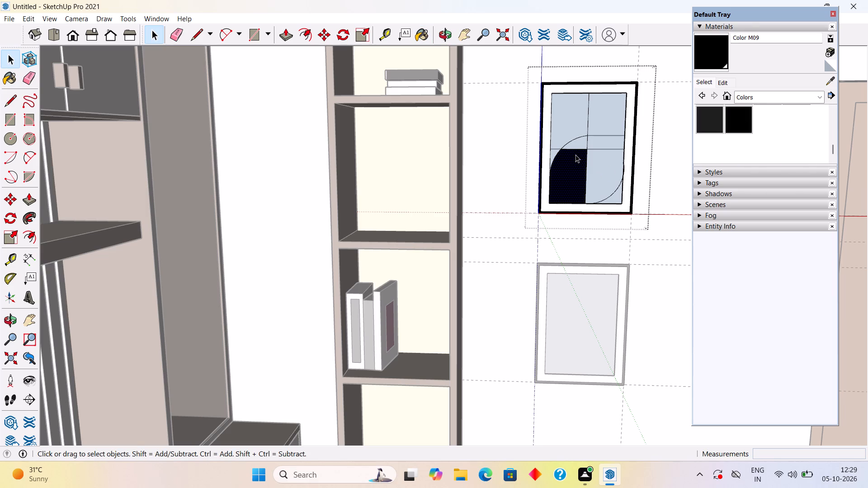
left_click(581, 143)
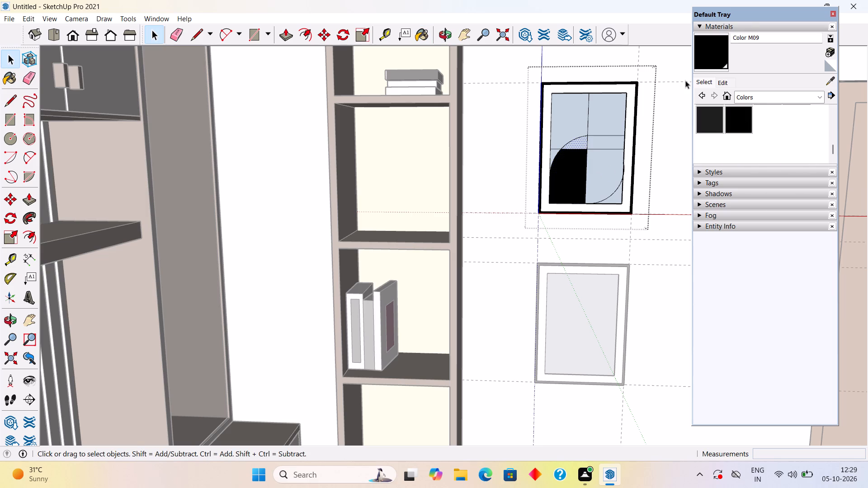
left_click(722, 55)
left_click(576, 145)
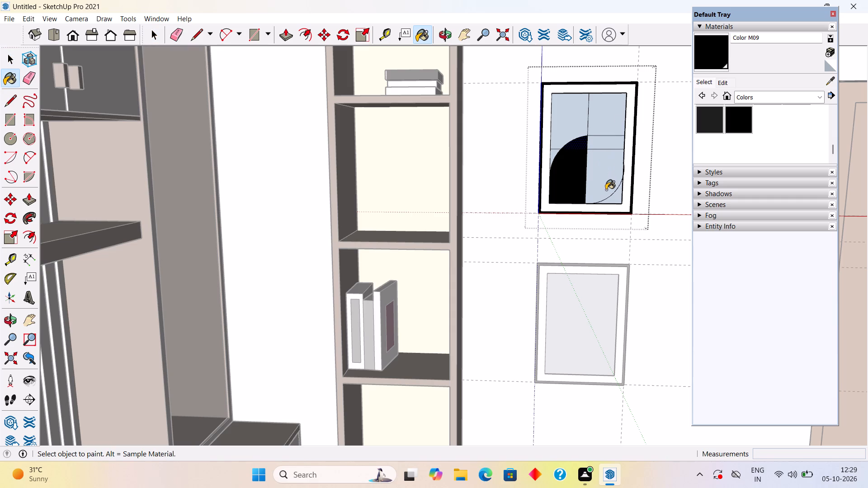
key("space")
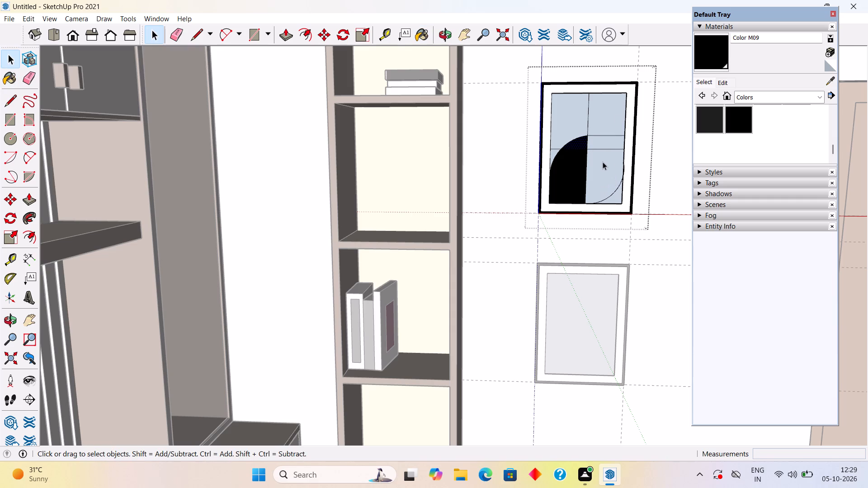
Outline a small shape right of the divider with a vertical line about 2 1/16" between the horizontals and an arc about 3" across back to the divider.
scroll(603, 161, "up", 4)
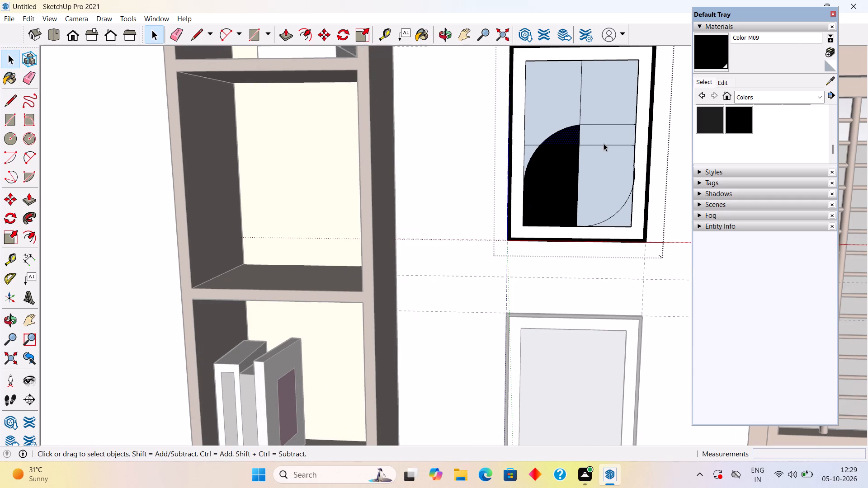
key("l")
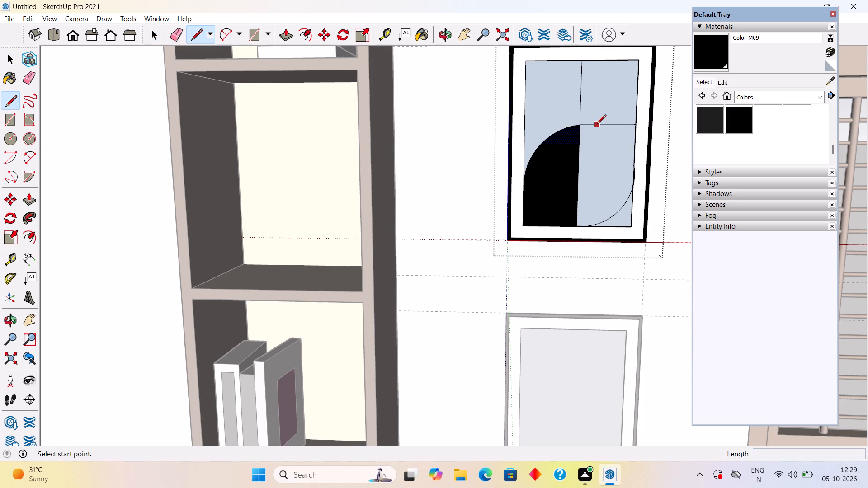
left_click(600, 125)
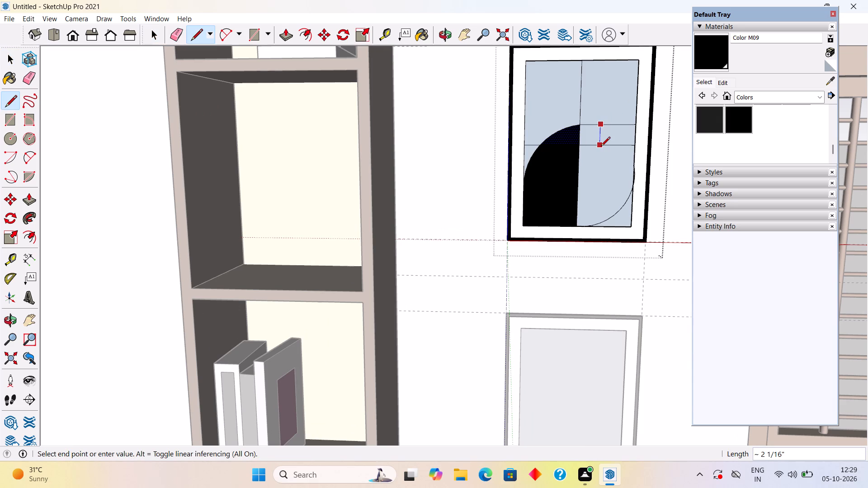
left_click(601, 147)
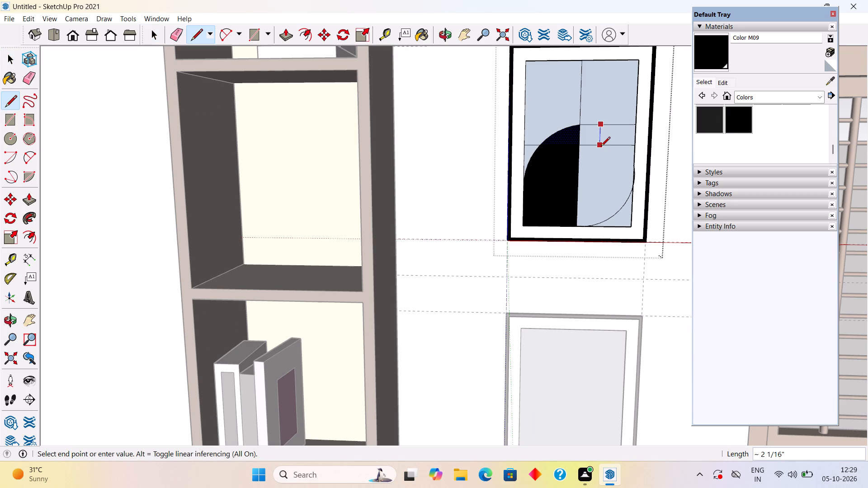
key("a")
left_click(601, 147)
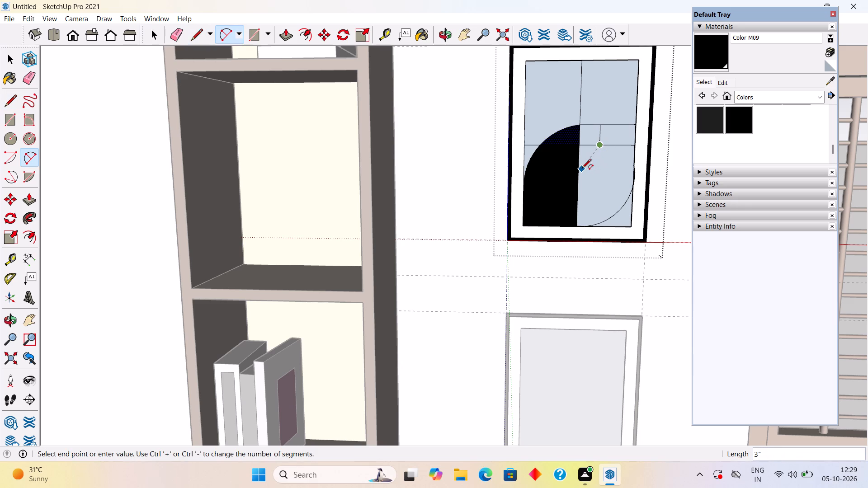
left_click(579, 165)
left_click(587, 165)
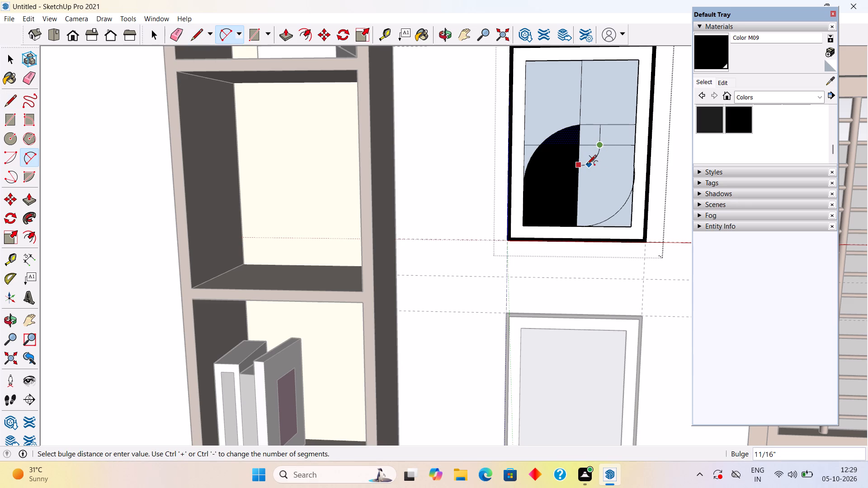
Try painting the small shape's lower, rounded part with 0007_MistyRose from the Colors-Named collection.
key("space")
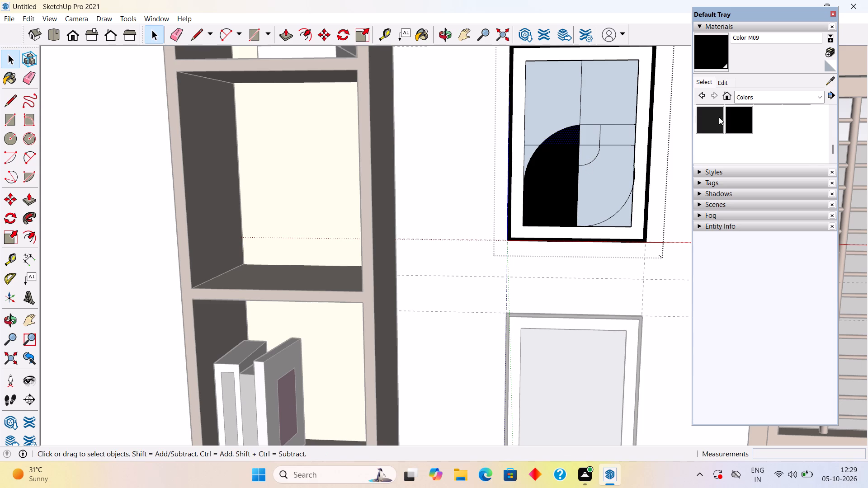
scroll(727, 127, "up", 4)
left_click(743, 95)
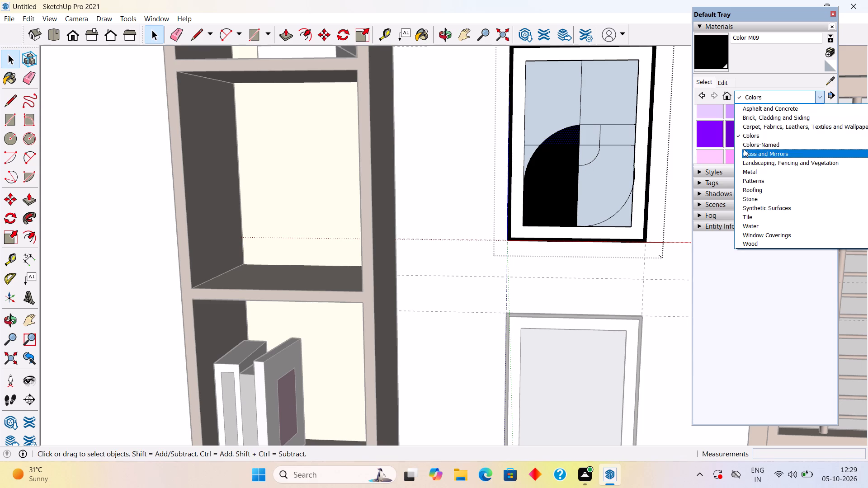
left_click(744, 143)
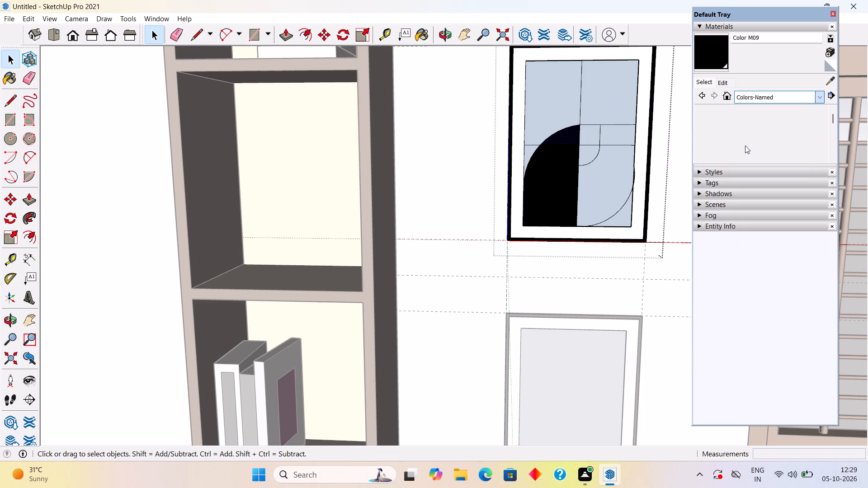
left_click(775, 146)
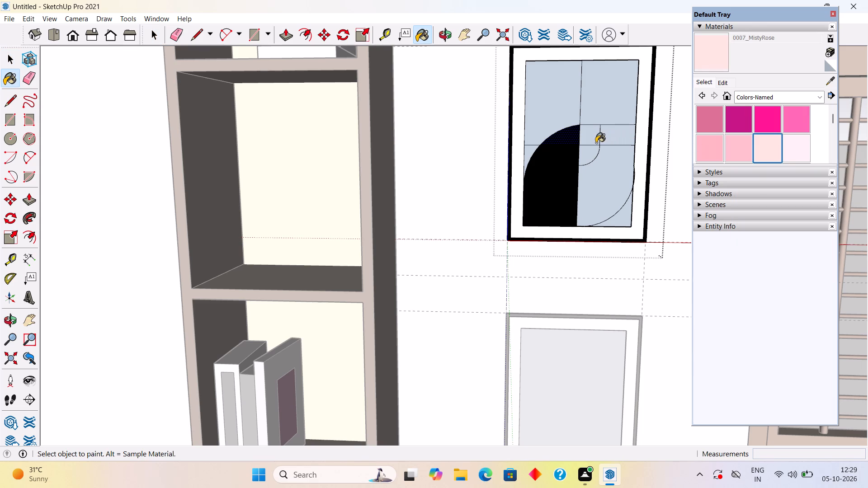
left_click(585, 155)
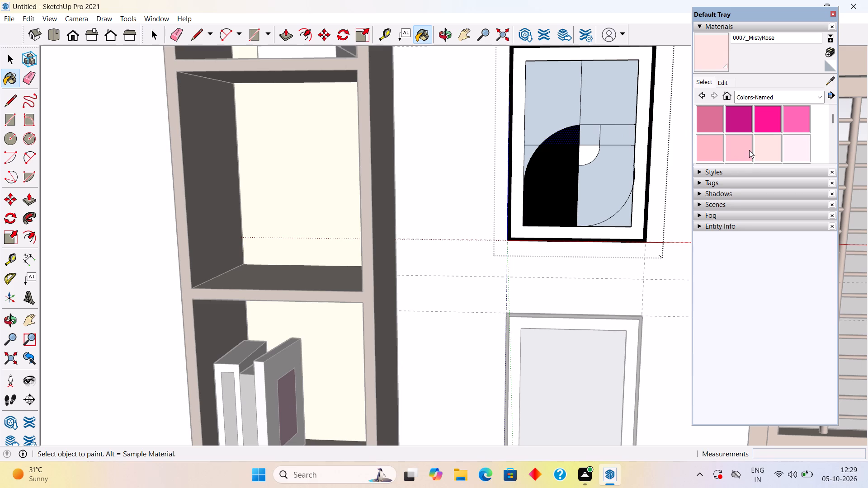
Paint both parts of the small rounded shape beside the black area with 0012_Bisque.
scroll(749, 150, "down", 2)
scroll(749, 150, "up", 1)
left_click(798, 123)
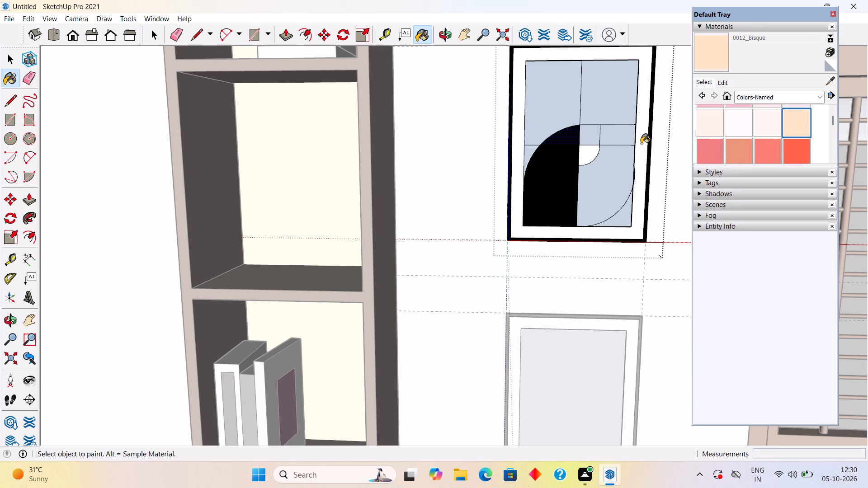
left_click(589, 156)
left_click(591, 140)
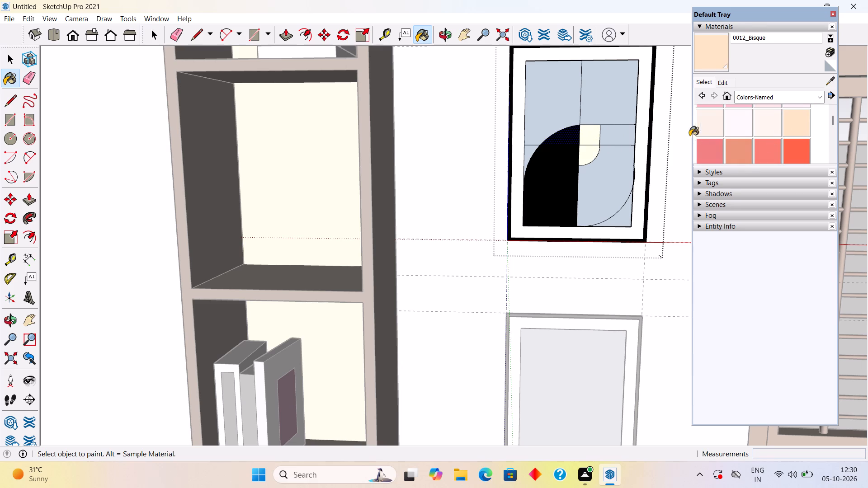
Paint the area around the small rounded shape, the strip above it and the upper-left rectangle with 0014_DarkSalmon.
left_click(738, 146)
left_click(609, 159)
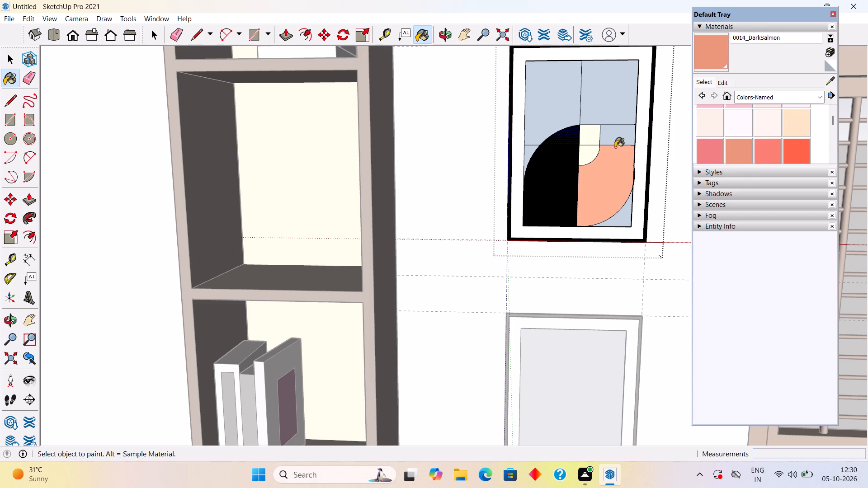
left_click(616, 142)
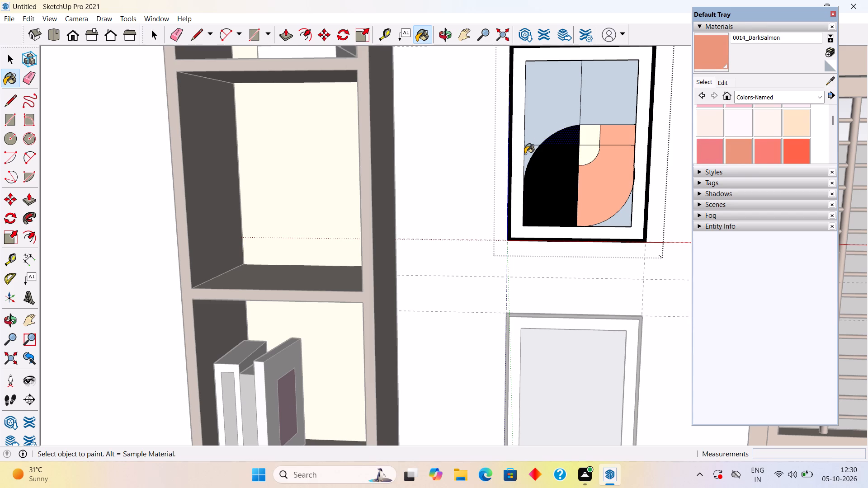
left_click(533, 125)
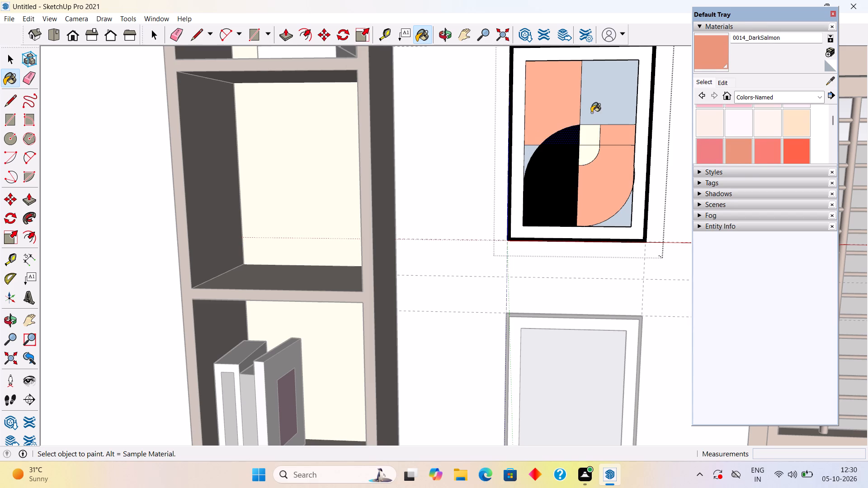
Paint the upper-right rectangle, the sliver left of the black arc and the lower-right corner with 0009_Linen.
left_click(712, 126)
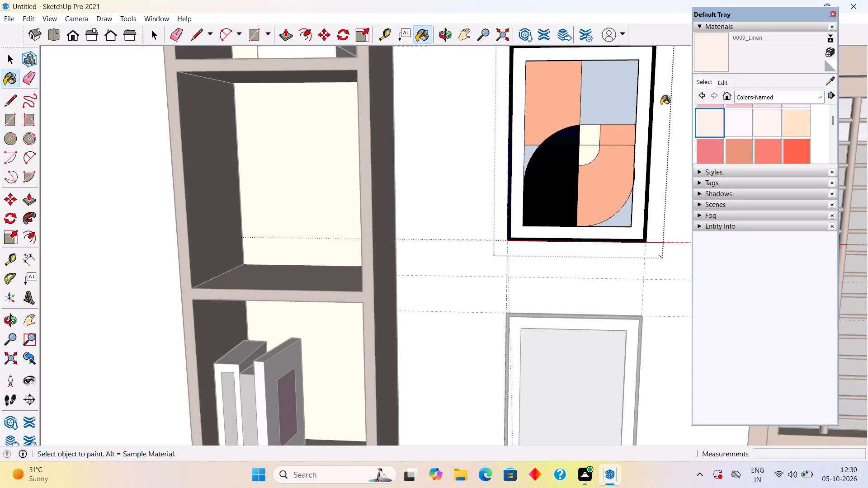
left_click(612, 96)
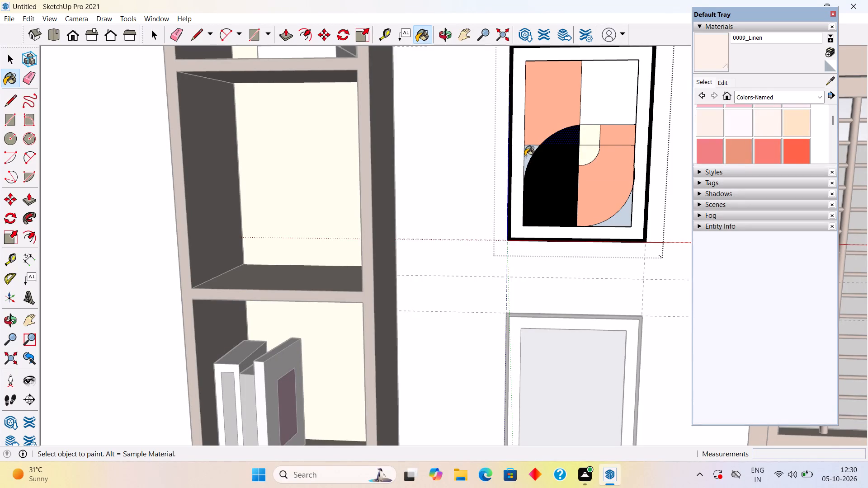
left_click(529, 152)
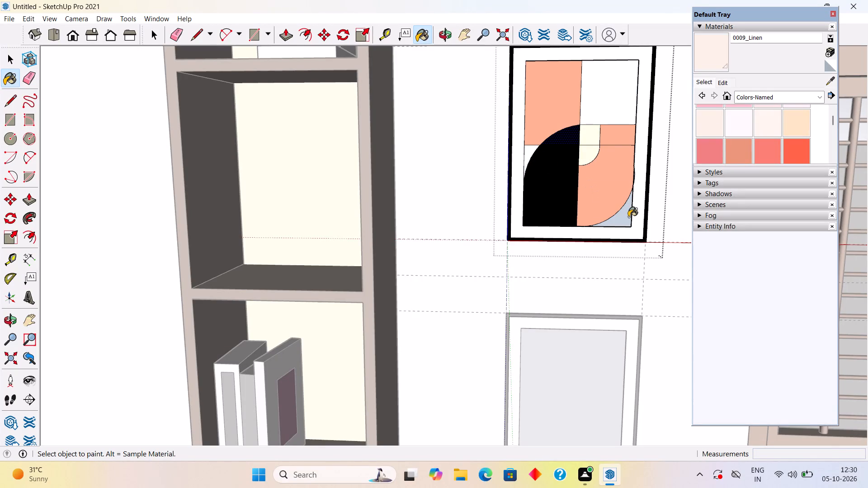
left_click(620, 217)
Delete the horizontal line crossing the small rounded shape together with the two faces it separates.
scroll(623, 234, "down", 9)
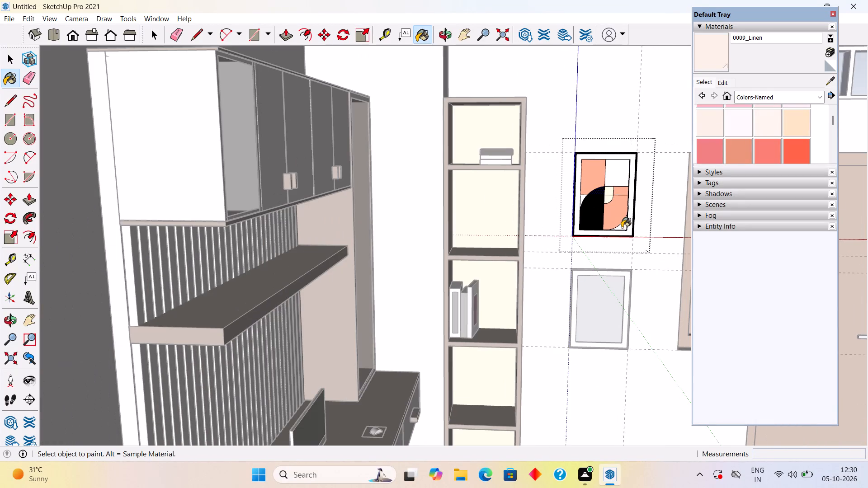
key("space")
scroll(607, 188, "up", 4)
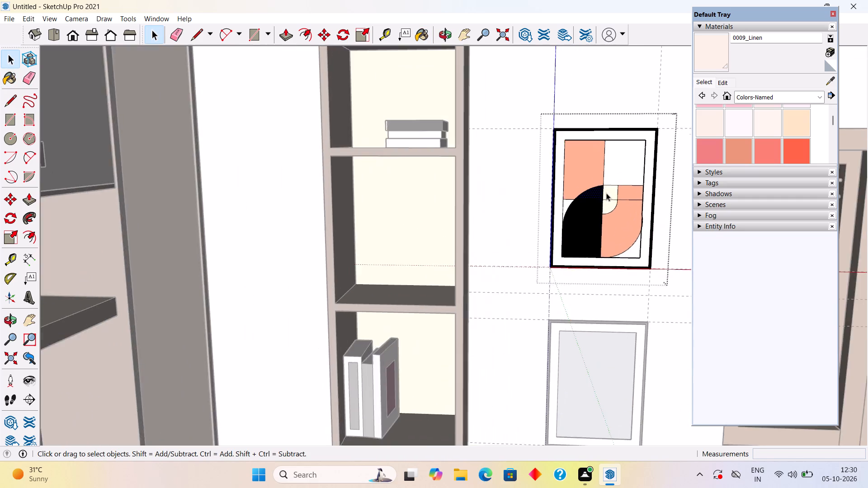
scroll(606, 193, "up", 11)
left_click(609, 195)
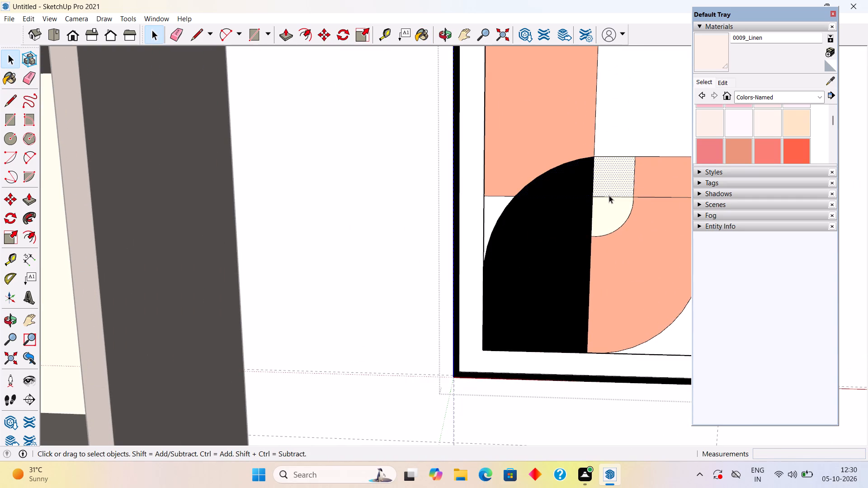
double_click(609, 195)
left_click(609, 195)
double_click(609, 195)
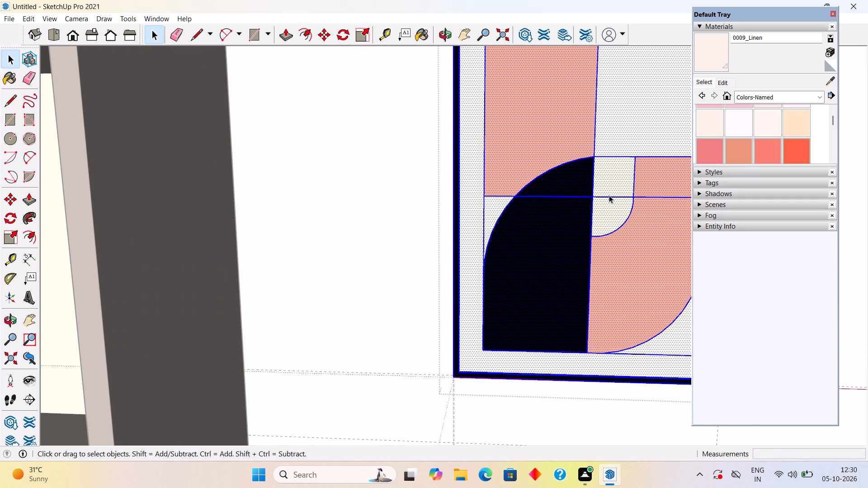
scroll(609, 195, "up", 9)
scroll(610, 195, "down", 16)
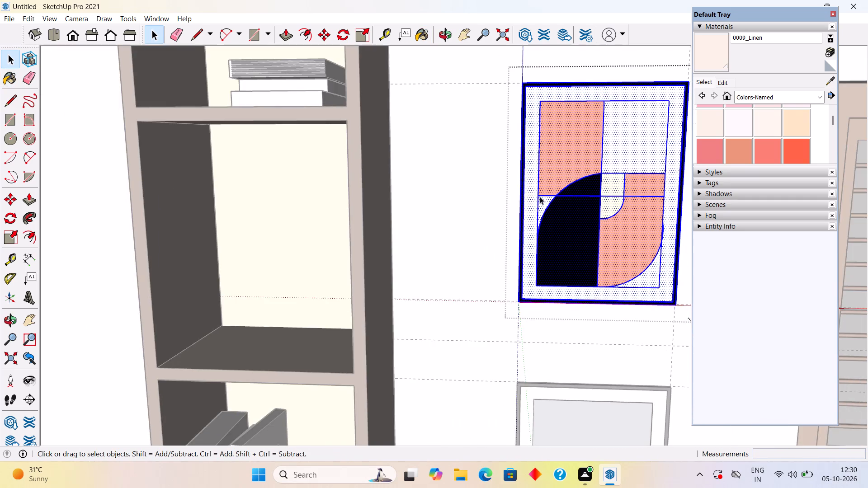
left_click(455, 202)
scroll(595, 193, "up", 5)
left_click(620, 197)
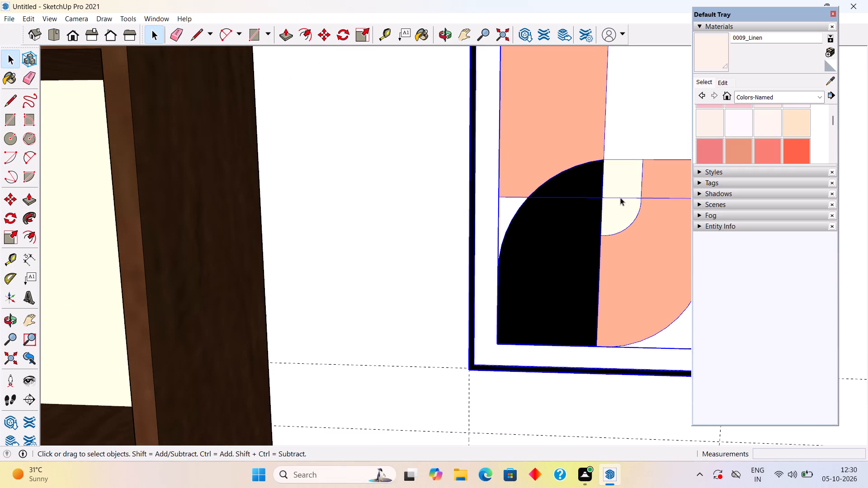
left_click(620, 197)
triple_click(620, 197)
left_click(620, 197)
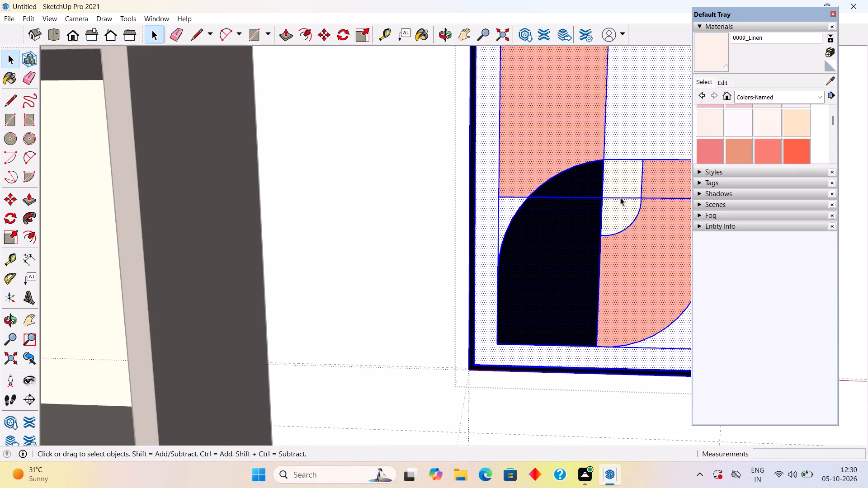
double_click(620, 197)
key("Delete")
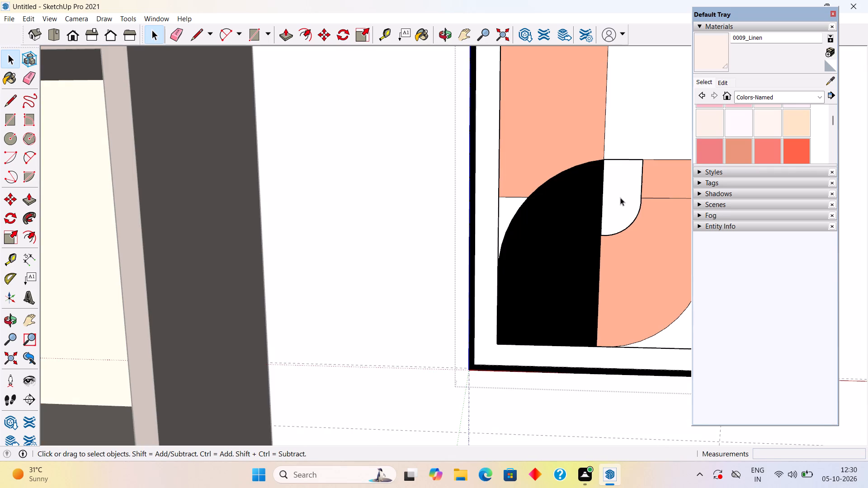
Delete the leftover horizontal line between the small rounded shape and the artwork's right edge.
scroll(620, 197, "down", 3)
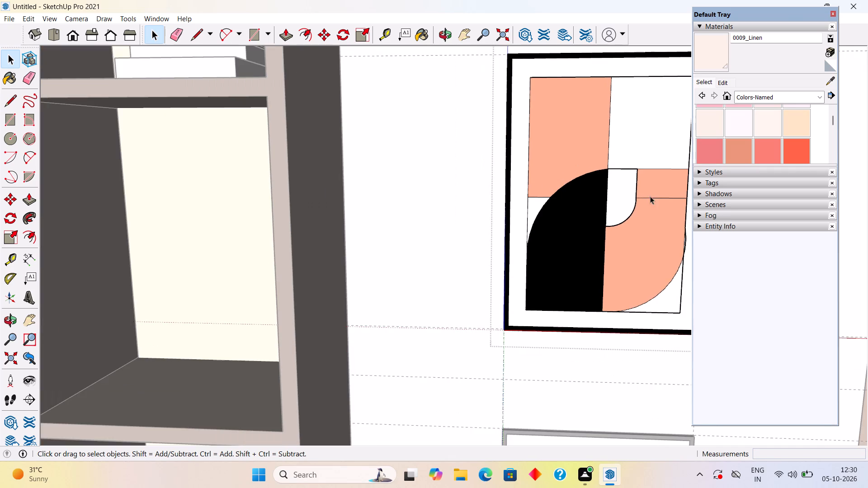
scroll(670, 197, "up", 1)
left_click(670, 197)
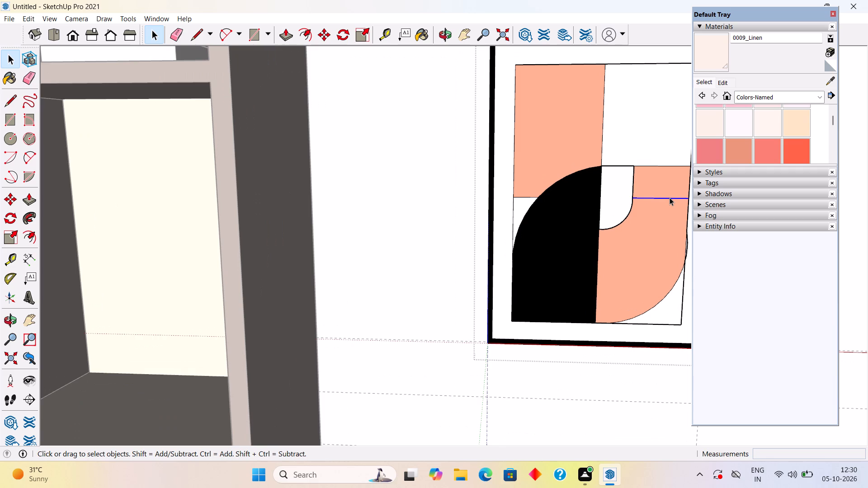
key("Delete")
Erase the segments of the large salmon arc that bulge past the artwork's right edge and leave the frame group.
scroll(670, 197, "down", 9)
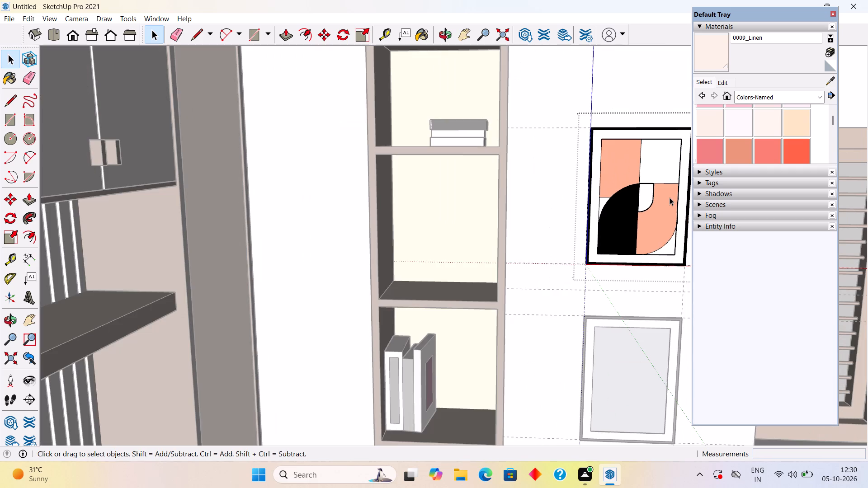
scroll(680, 221, "up", 20)
key("e")
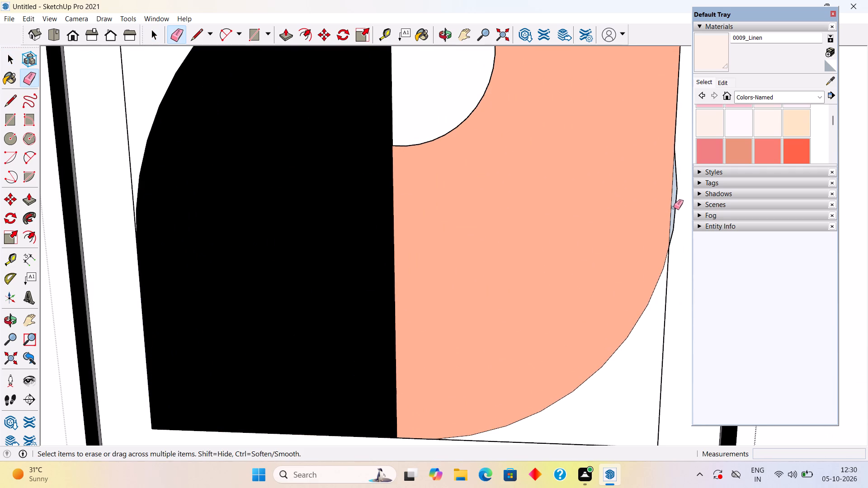
left_click(676, 205)
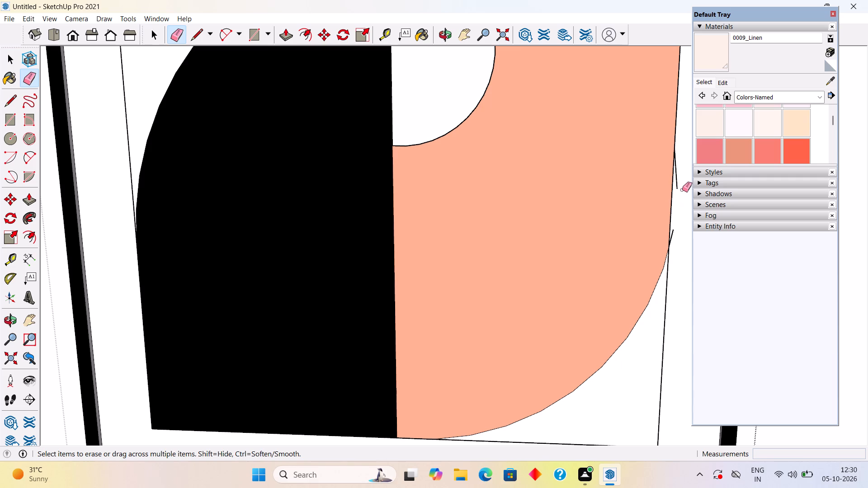
left_click(677, 183)
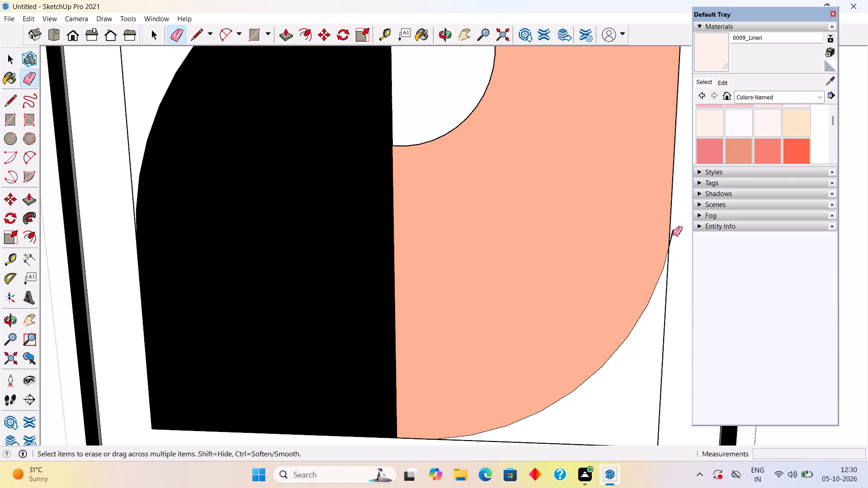
left_click(673, 234)
scroll(670, 234, "down", 5)
scroll(638, 265, "down", 3)
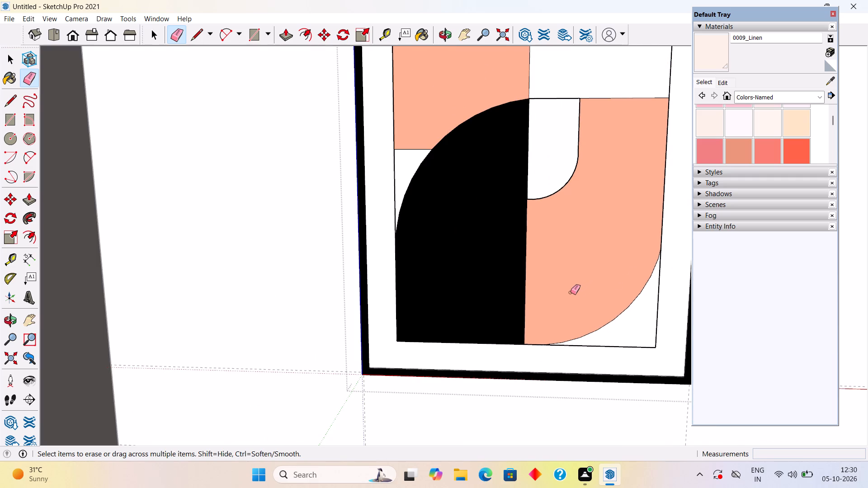
scroll(571, 292, "down", 4)
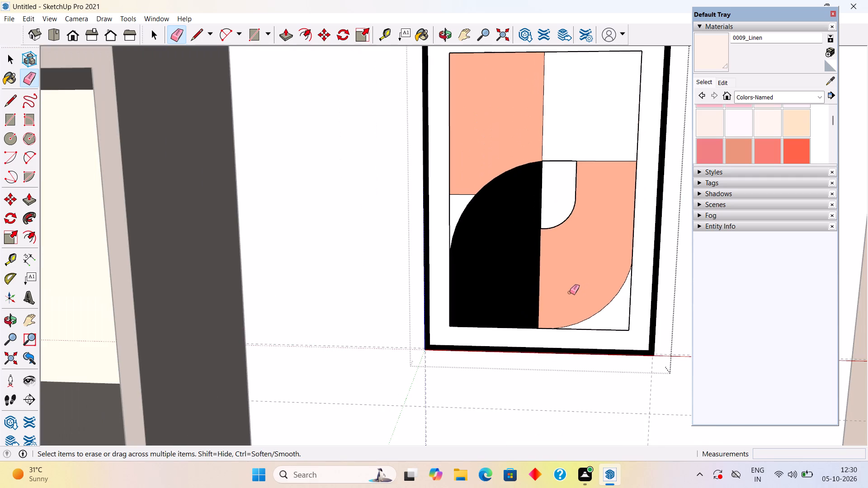
scroll(569, 291, "down", 5)
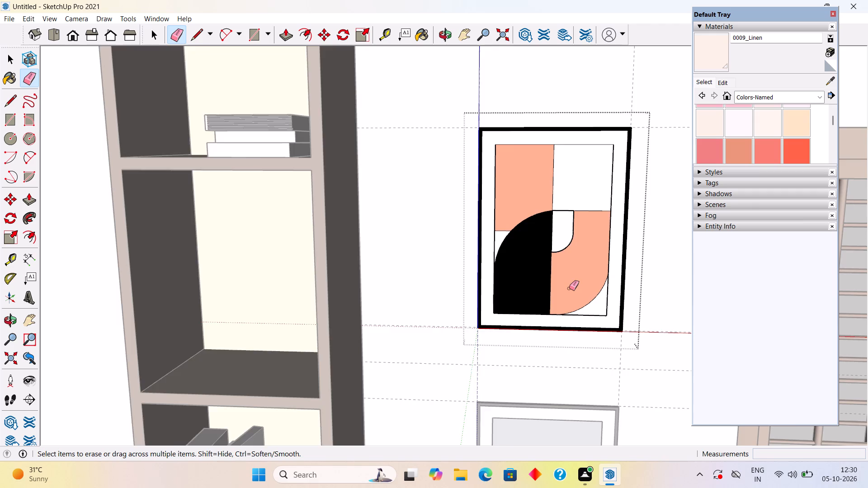
scroll(569, 288, "down", 3)
key("space")
scroll(552, 277, "down", 14)
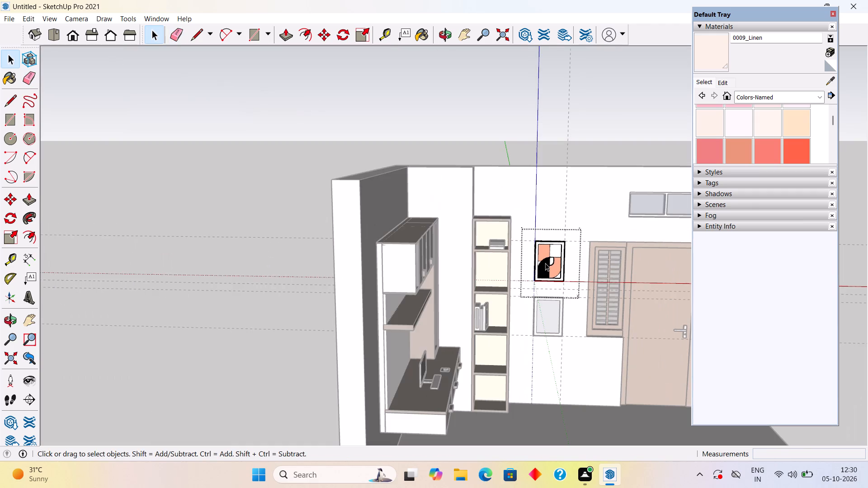
left_click(491, 112)
Reopen the upper frame group and paint its upper-right rectangle, left sliver and lower-right corner with 0034_Wheat.
scroll(564, 334, "up", 3)
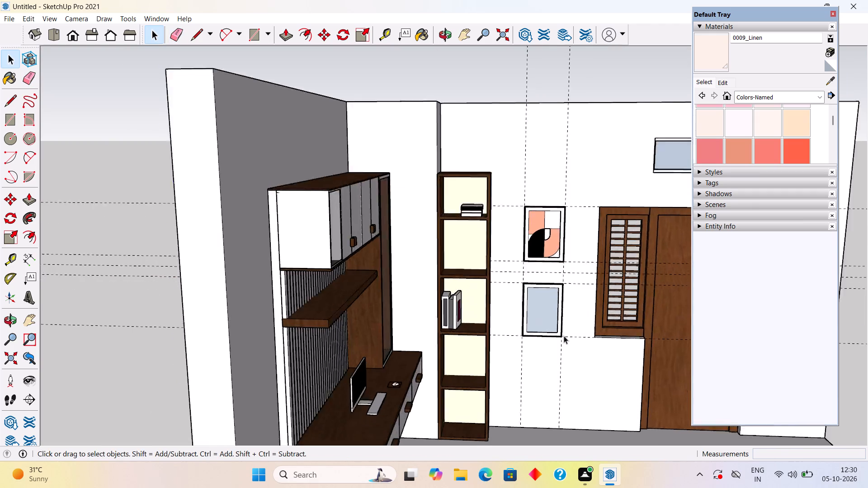
scroll(564, 336, "up", 3)
scroll(554, 261, "up", 6)
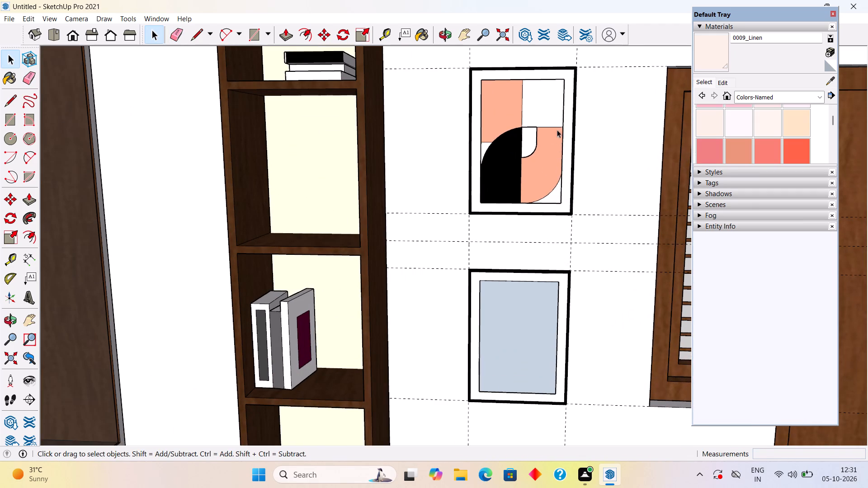
scroll(551, 106, "up", 4)
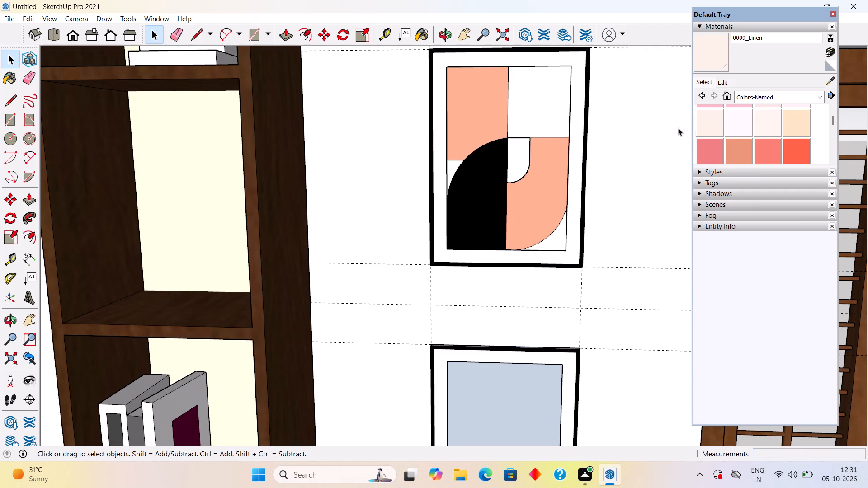
triple_click(578, 117)
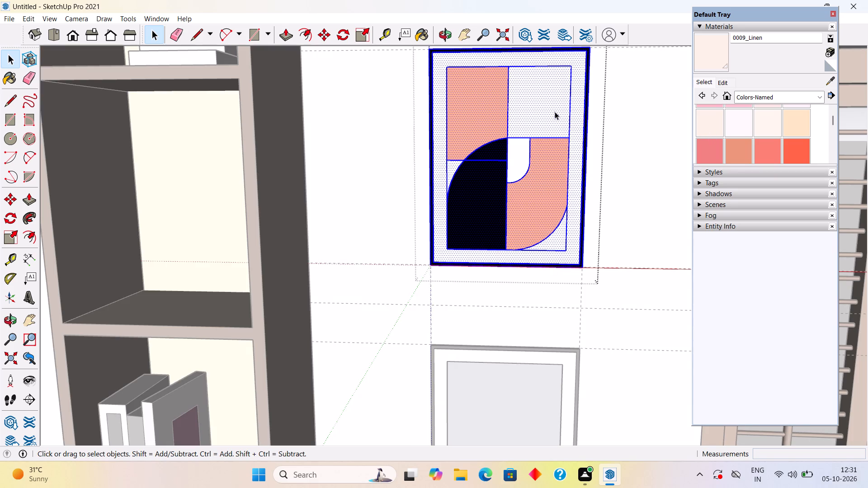
left_click(552, 112)
scroll(668, 135, "up", 4)
scroll(747, 140, "down", 3)
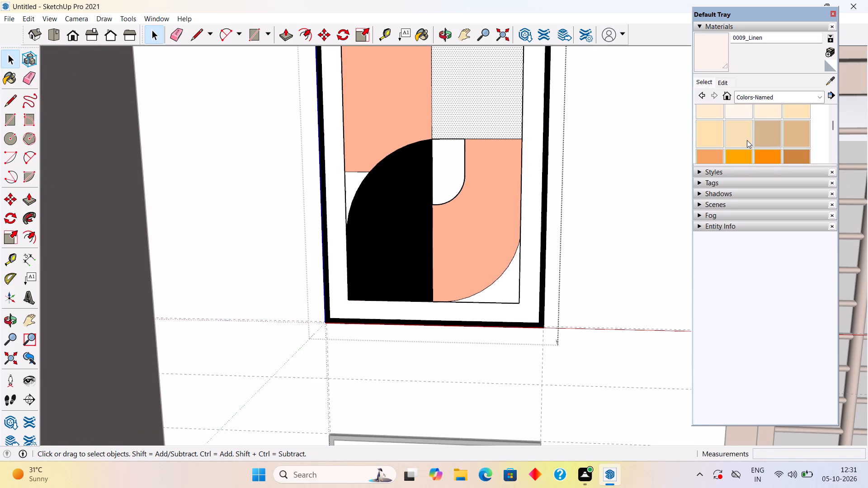
left_click(743, 137)
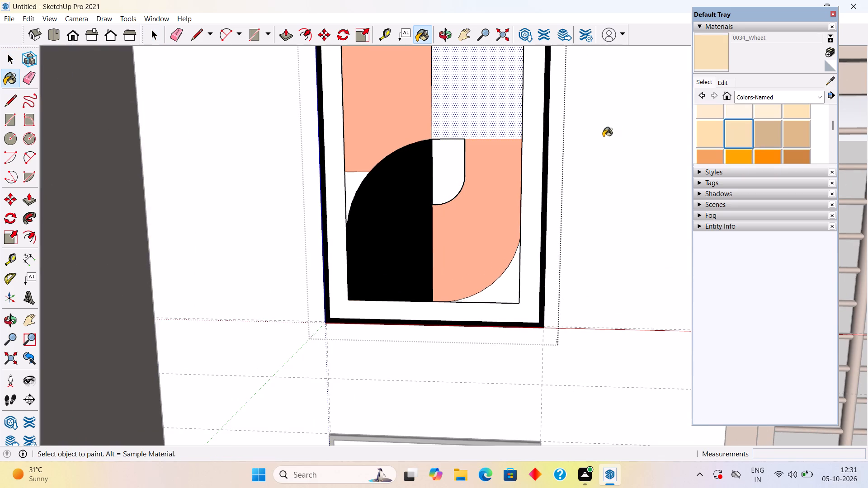
left_click(772, 131)
left_click(501, 91)
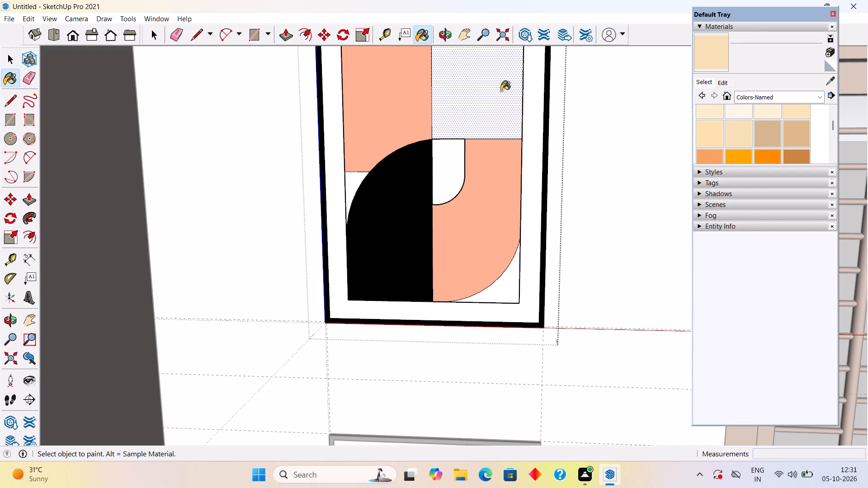
left_click(359, 185)
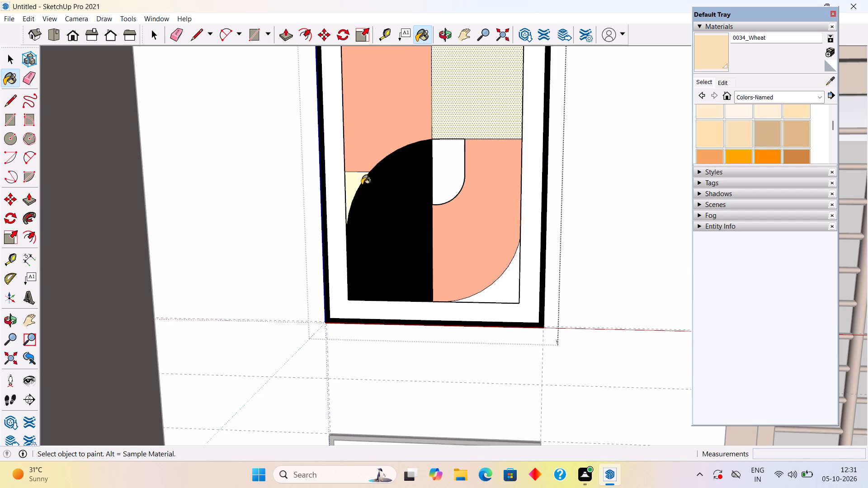
left_click(507, 295)
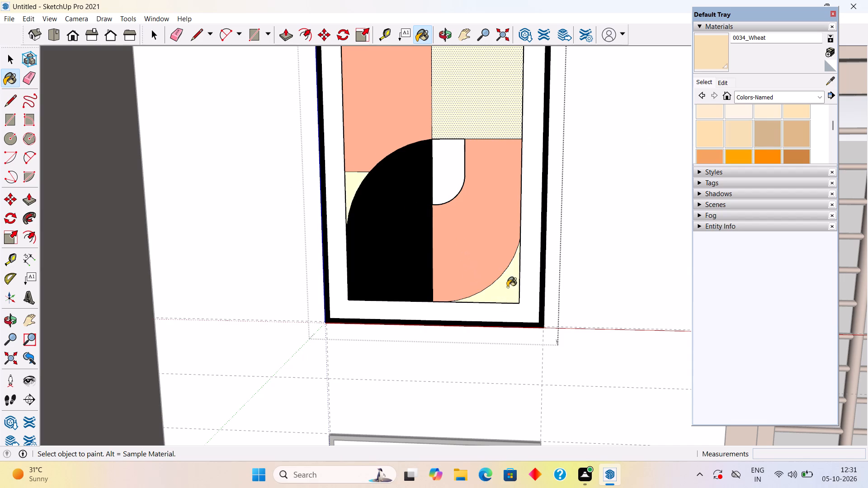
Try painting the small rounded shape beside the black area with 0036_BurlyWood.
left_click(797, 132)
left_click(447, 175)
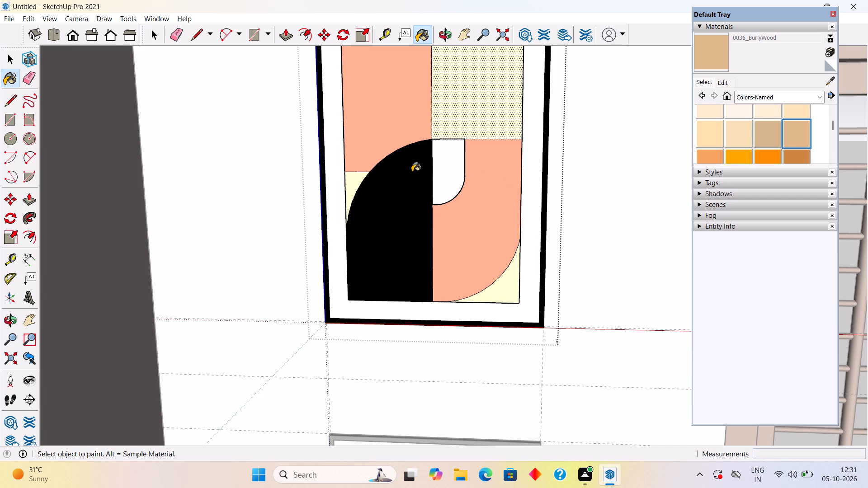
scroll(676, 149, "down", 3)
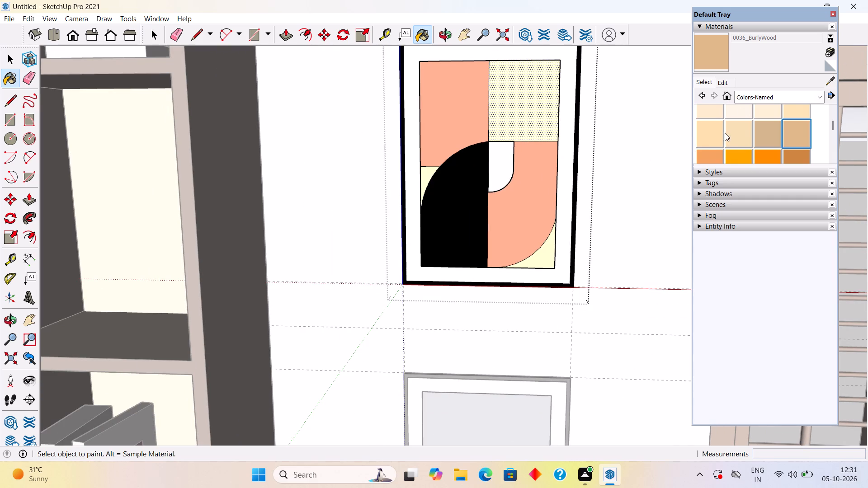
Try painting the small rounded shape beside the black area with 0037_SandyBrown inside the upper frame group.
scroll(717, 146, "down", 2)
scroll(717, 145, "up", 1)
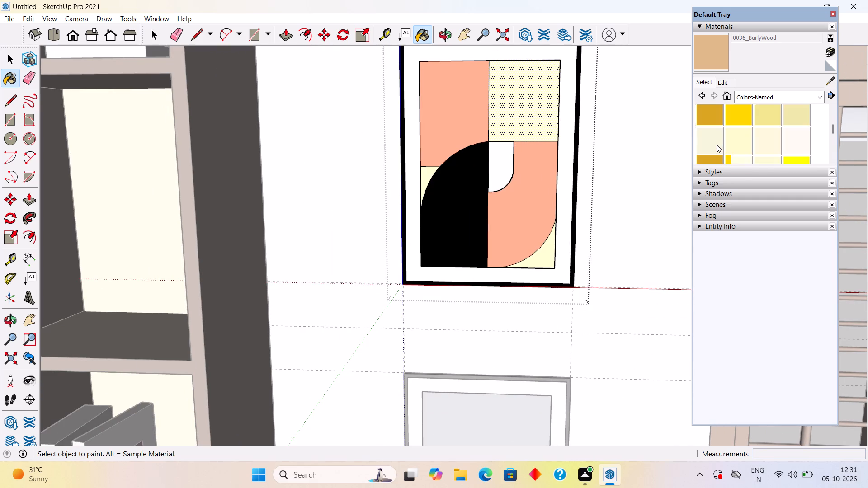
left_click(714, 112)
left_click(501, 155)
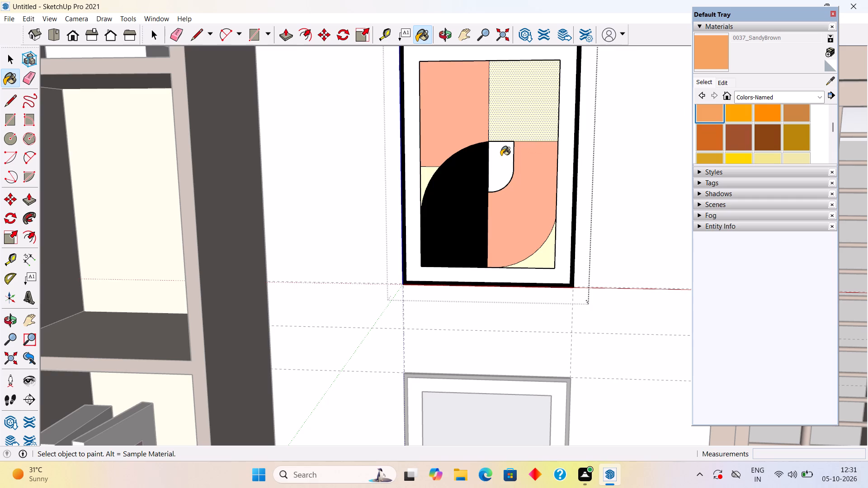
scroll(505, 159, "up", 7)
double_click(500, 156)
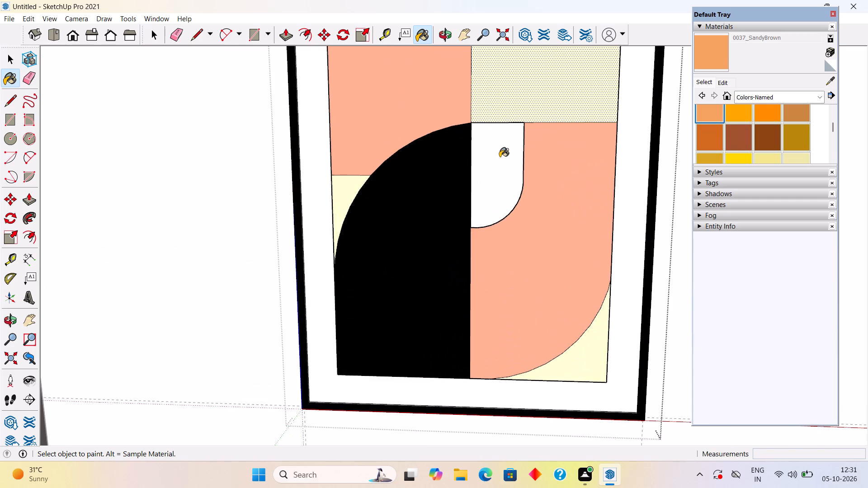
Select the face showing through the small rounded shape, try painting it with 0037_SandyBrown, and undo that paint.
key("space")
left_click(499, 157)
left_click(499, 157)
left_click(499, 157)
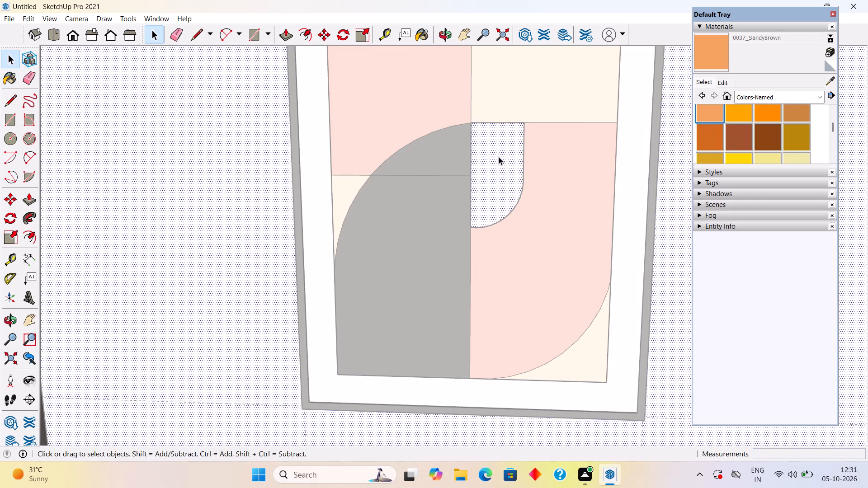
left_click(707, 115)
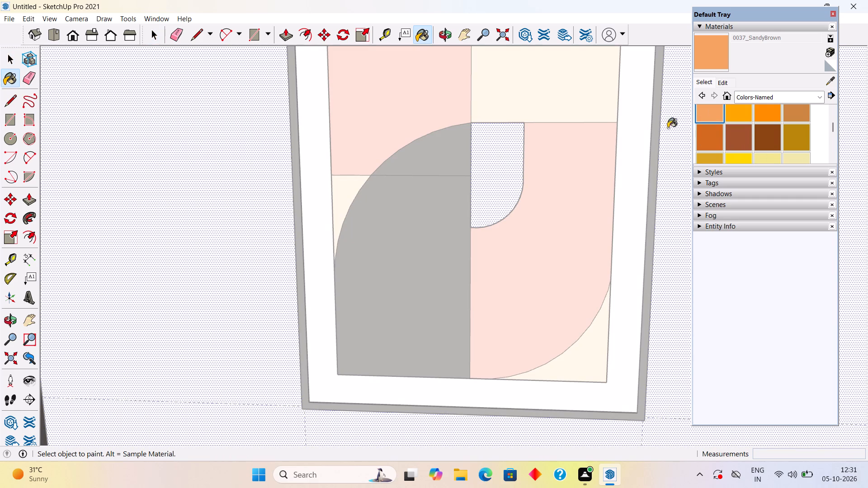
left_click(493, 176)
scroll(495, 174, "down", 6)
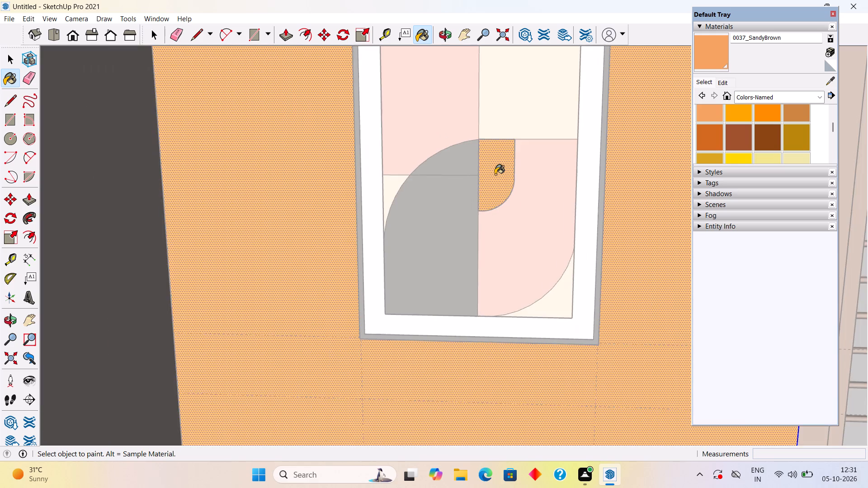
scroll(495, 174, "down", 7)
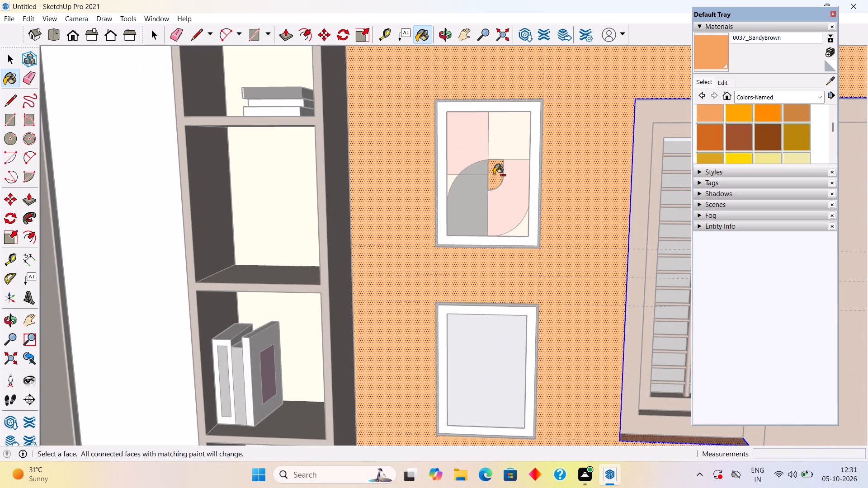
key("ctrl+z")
Select the area inside the small rounded shape to check which object it belongs to, and leave the wall group.
double_click(495, 174)
key("space")
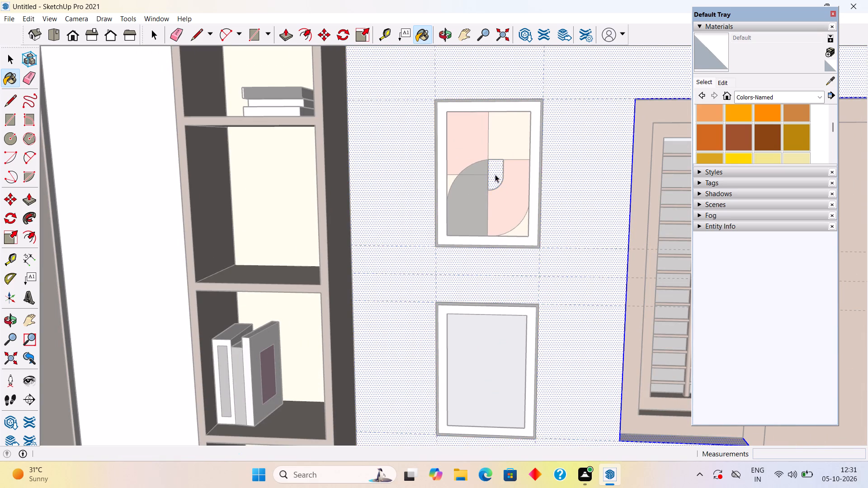
triple_click(495, 174)
double_click(495, 174)
scroll(495, 174, "down", 8)
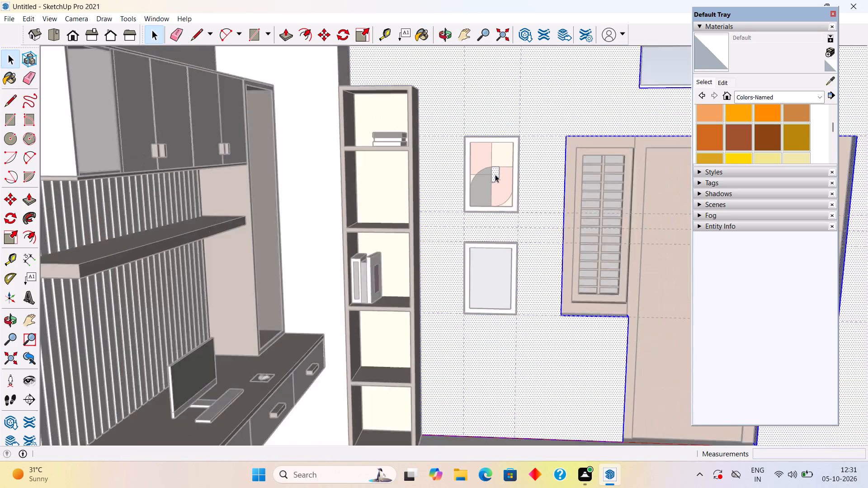
scroll(495, 174, "down", 2)
scroll(495, 174, "up", 13)
scroll(495, 173, "down", 5)
scroll(491, 162, "up", 4)
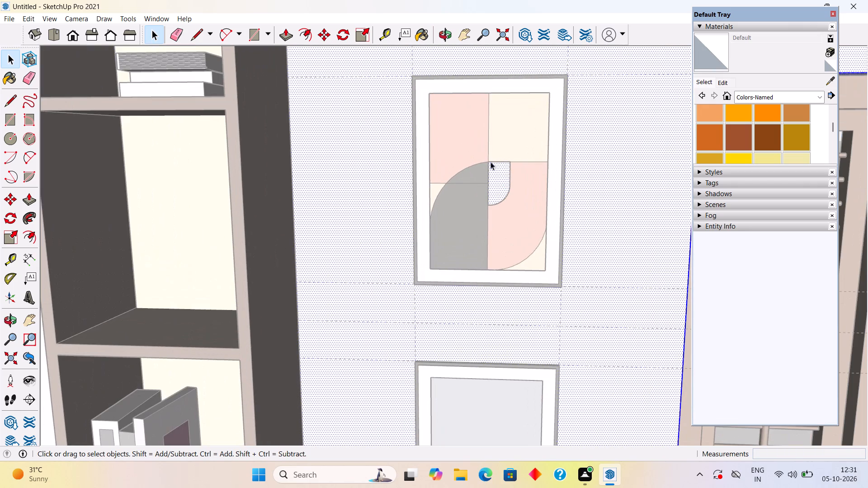
left_click(365, 206)
scroll(365, 202, "up", 1)
left_click(365, 202)
scroll(365, 202, "down", 4)
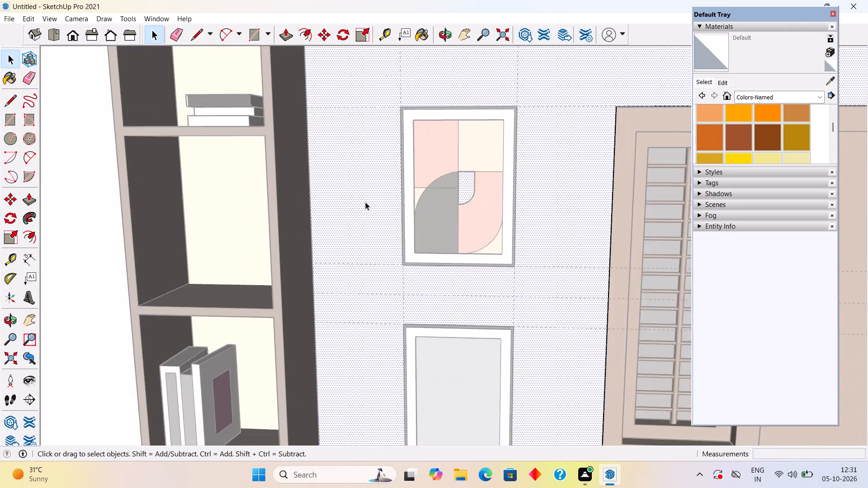
scroll(365, 202, "down", 2)
scroll(187, 193, "down", 9)
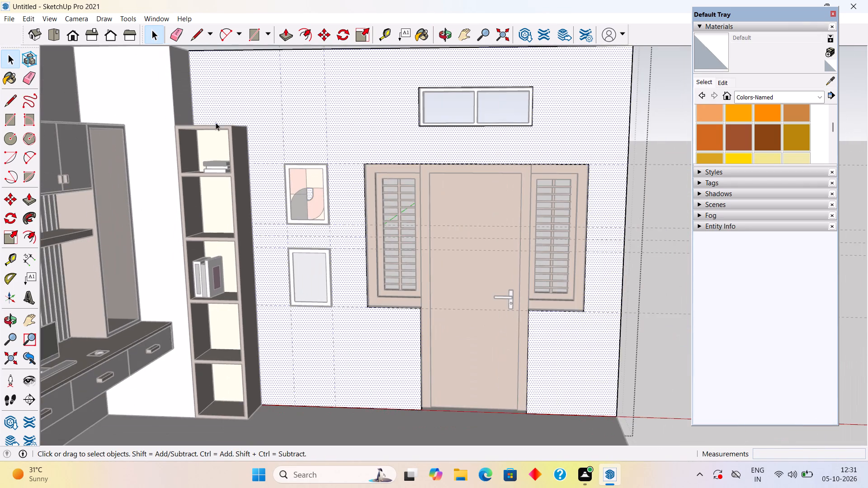
scroll(216, 122, "down", 9)
left_click(210, 56)
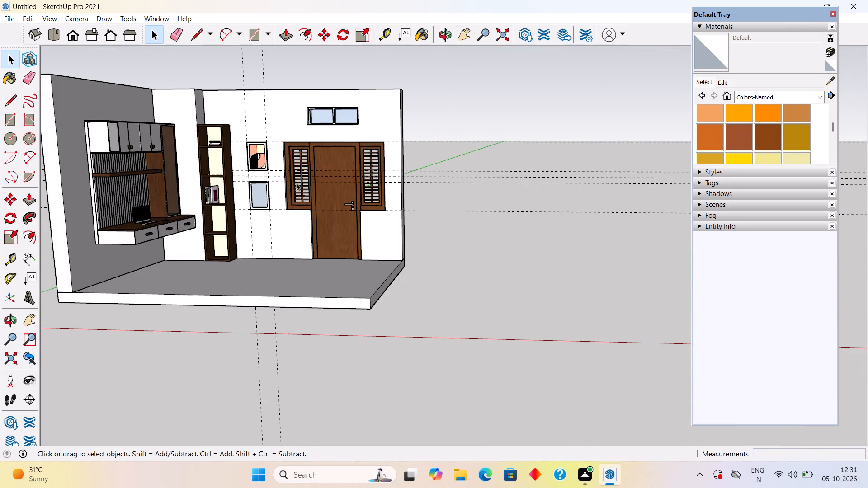
Examine the small rounded shape up close by reselecting the face showing through it, and leave the wall group.
scroll(262, 141, "up", 3)
scroll(230, 174, "up", 13)
scroll(297, 155, "up", 7)
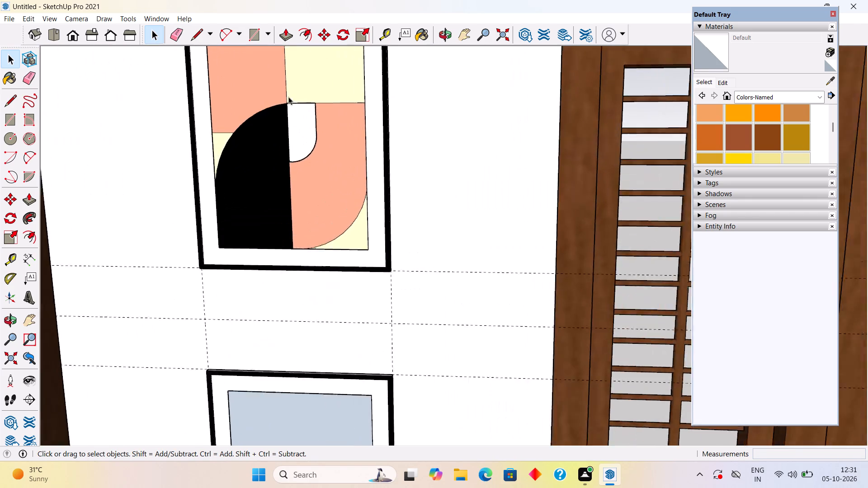
scroll(288, 97, "up", 15)
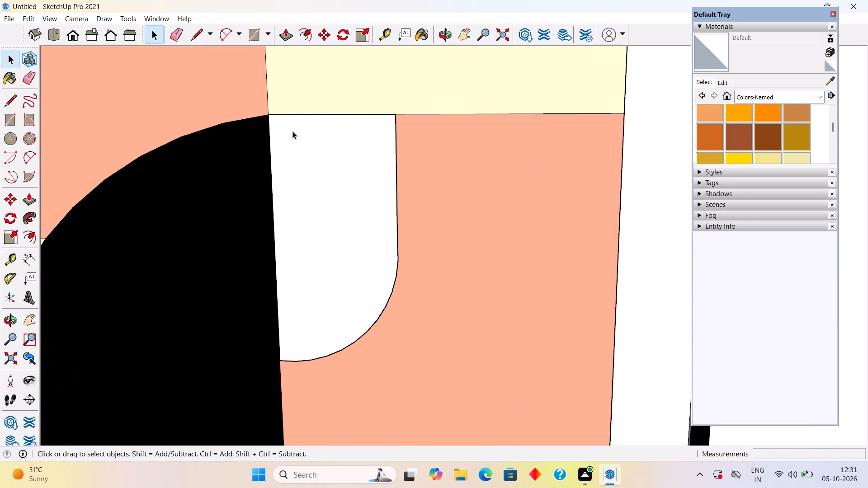
triple_click(310, 171)
left_click(310, 171)
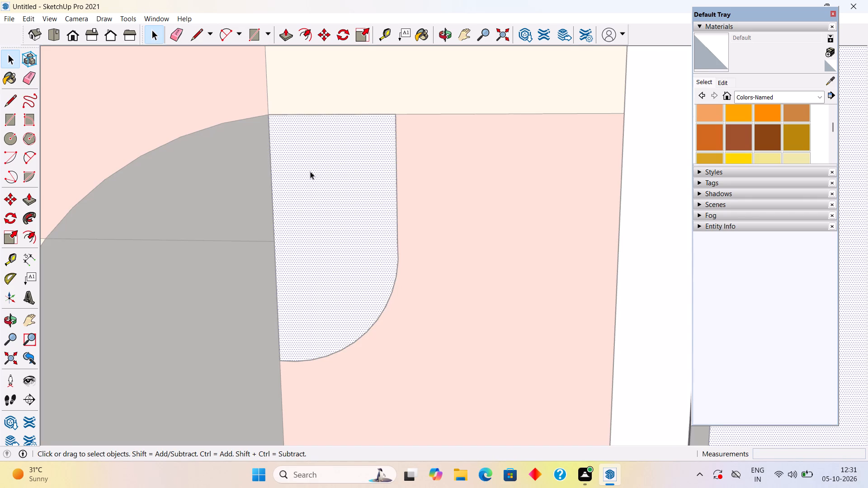
scroll(342, 171, "down", 9)
triple_click(344, 171)
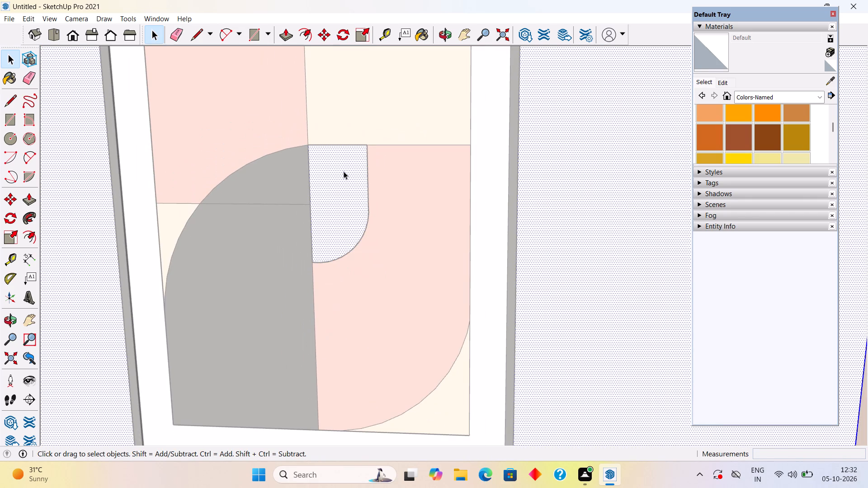
triple_click(344, 171)
scroll(344, 171, "up", 3)
scroll(344, 171, "down", 3)
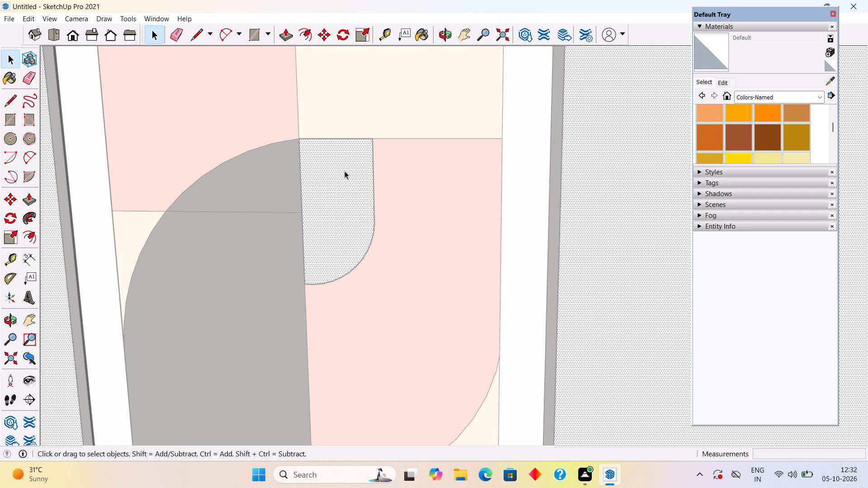
scroll(344, 170, "down", 5)
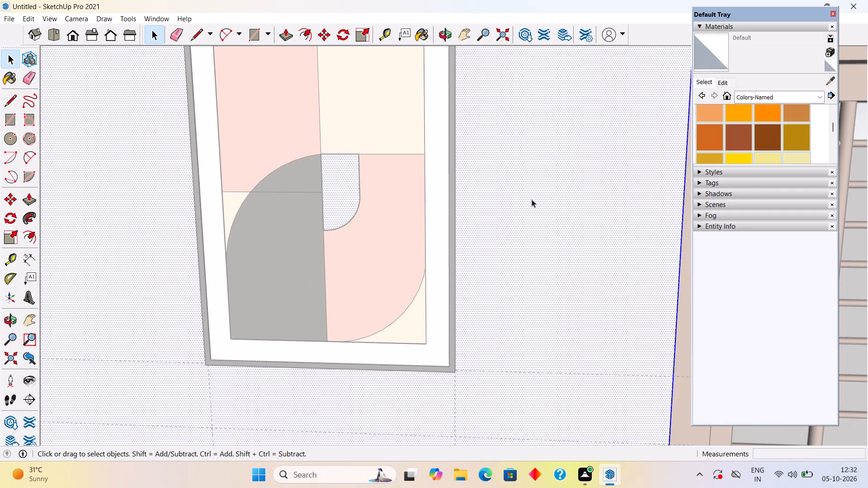
left_click(532, 199)
Reopen the upper frame group and draw a line about 2 1/16" long across the small rounded shape's top edge to form its face.
double_click(453, 280)
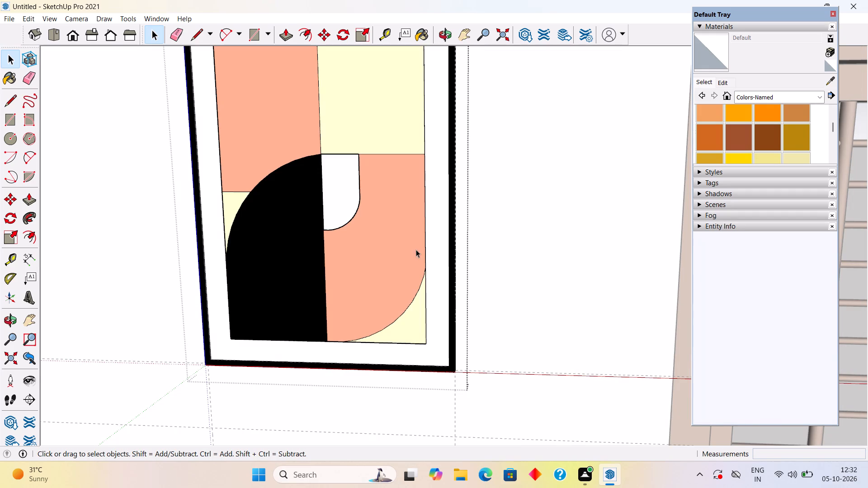
left_click(451, 220)
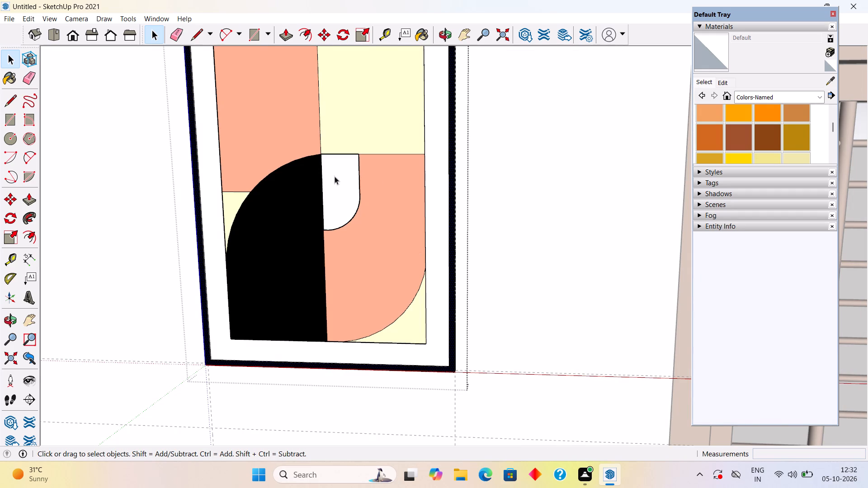
left_click(341, 184)
scroll(332, 160, "up", 7)
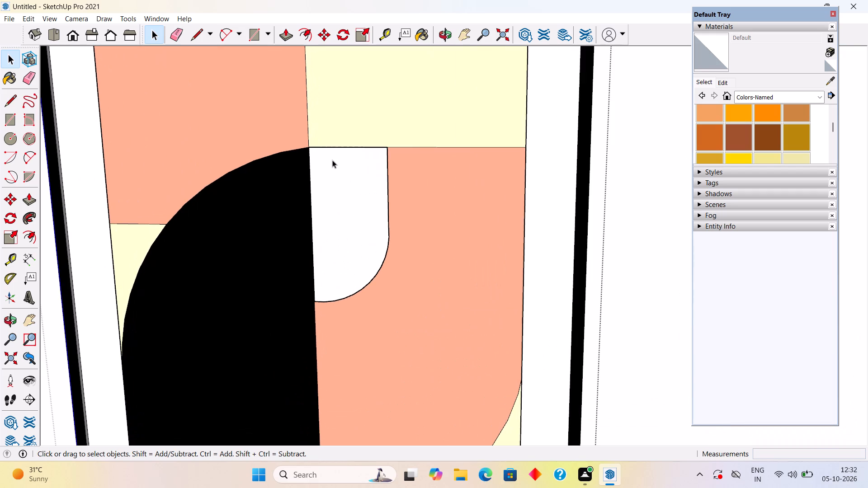
key("l")
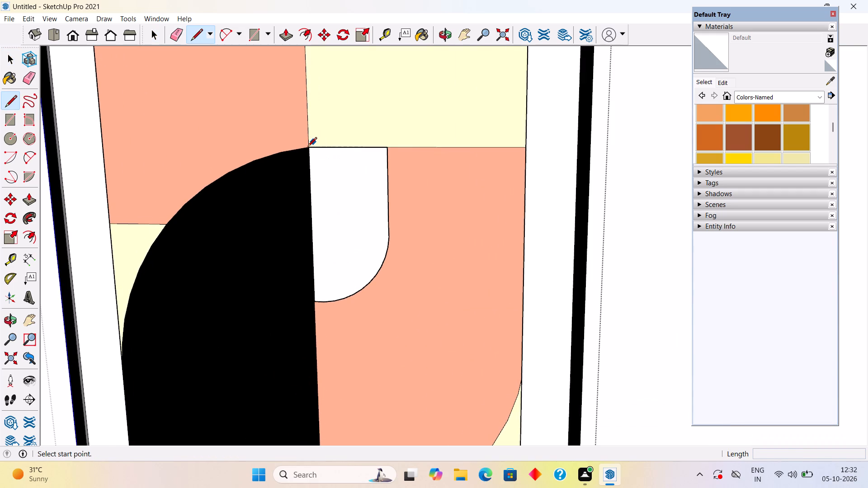
left_click(307, 147)
left_click(387, 149)
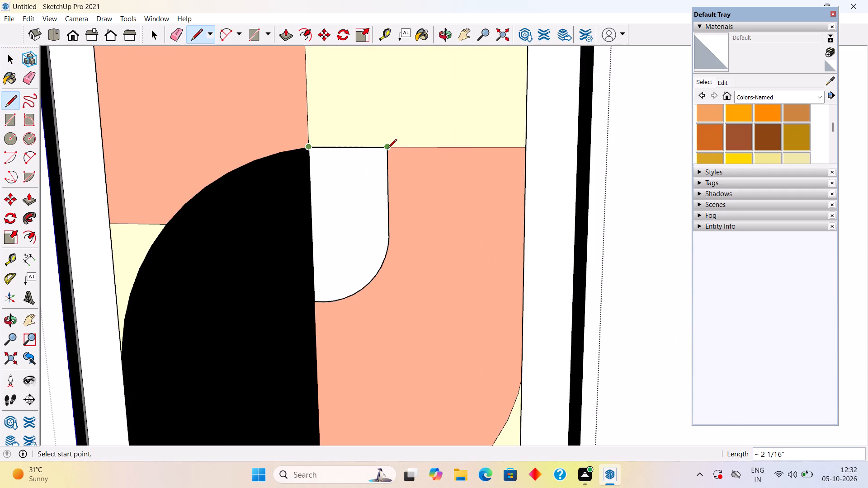
key("space")
Paint the small rounded shape's new face with 0040_Peru and leave the upper frame group.
scroll(681, 123, "down", 5)
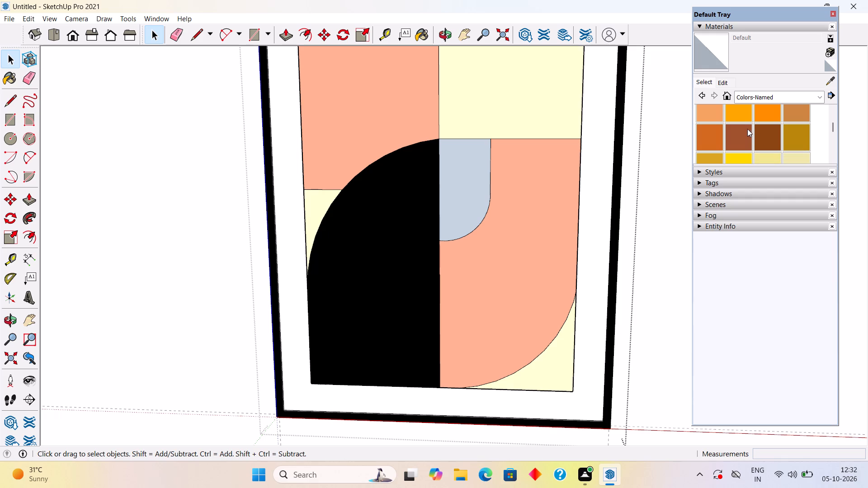
scroll(745, 129, "down", 3)
scroll(744, 129, "up", 3)
left_click(797, 116)
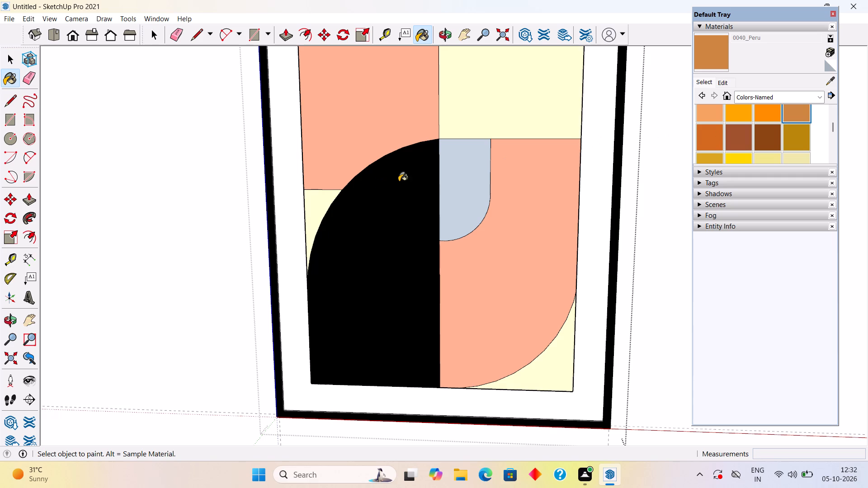
left_click(463, 176)
scroll(467, 178, "down", 14)
key("space")
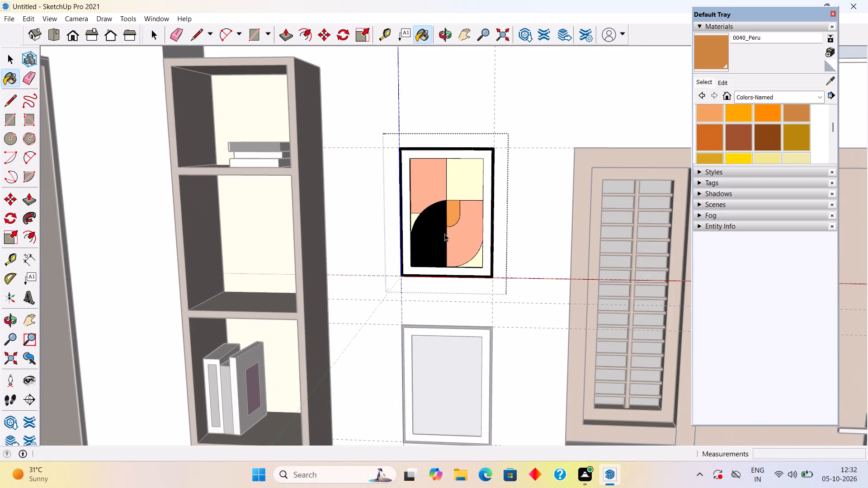
scroll(444, 234, "down", 14)
left_click(423, 113)
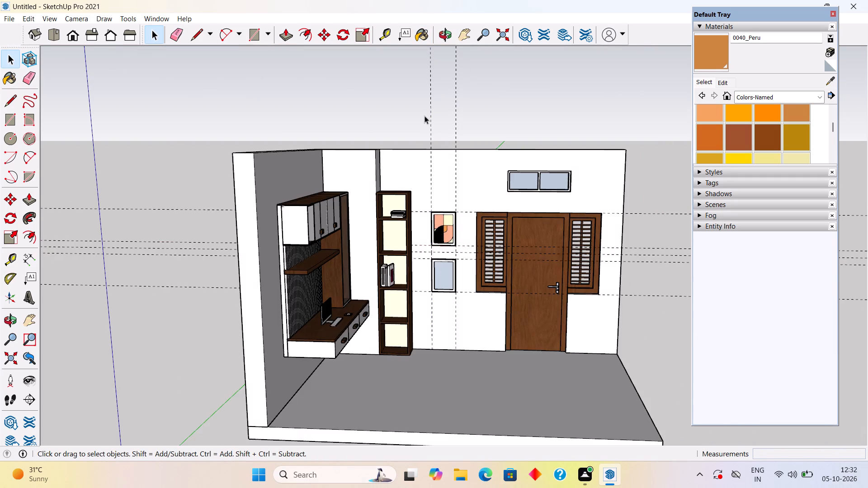
Place a vertical guide from the lower frame artwork's left edge through the midpoint of its top edge.
scroll(445, 299, "up", 9)
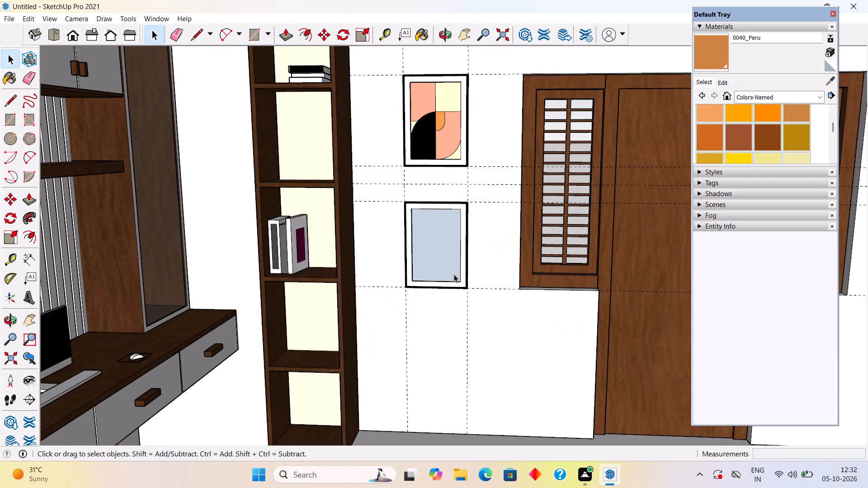
middle_click_drag(453, 272, 459, 240)
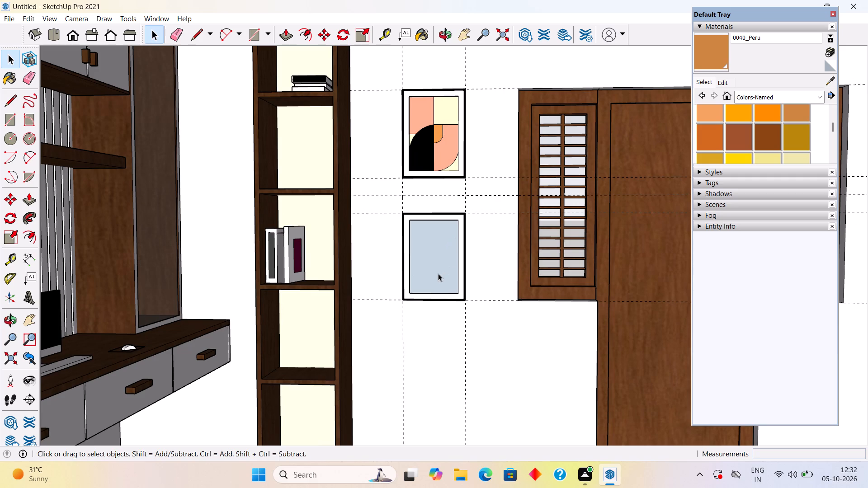
scroll(420, 264, "up", 5)
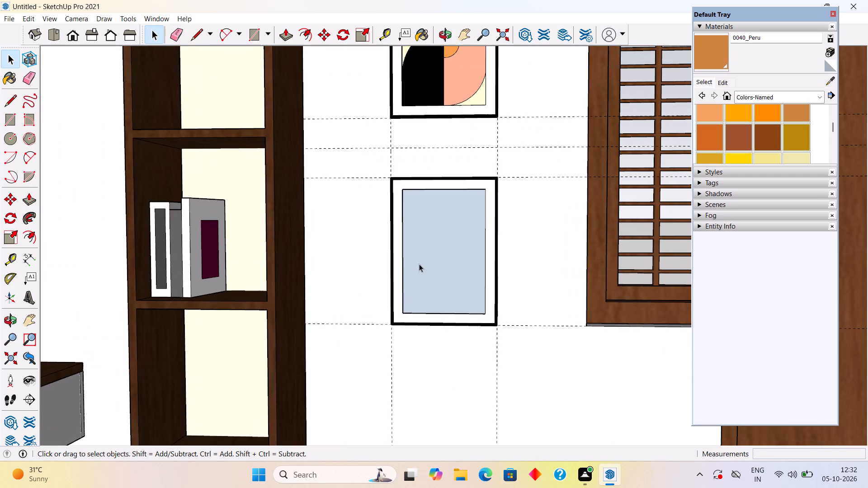
scroll(419, 264, "up", 5)
key("t")
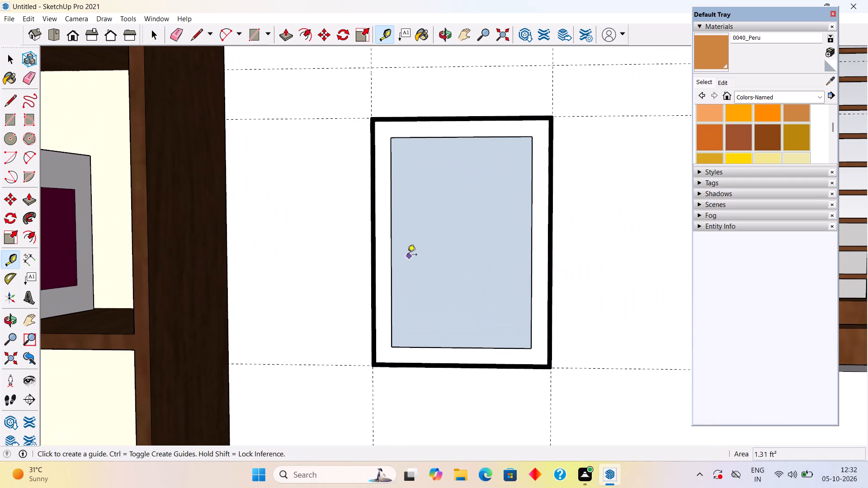
left_click(391, 252)
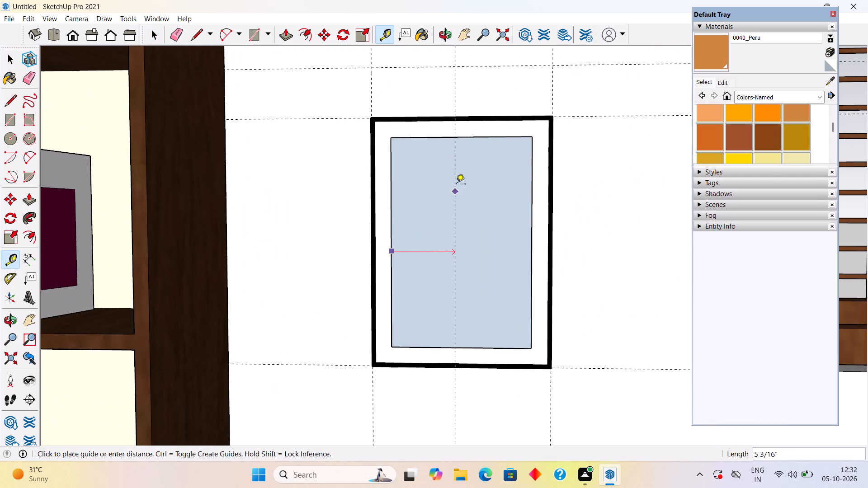
left_click(462, 139)
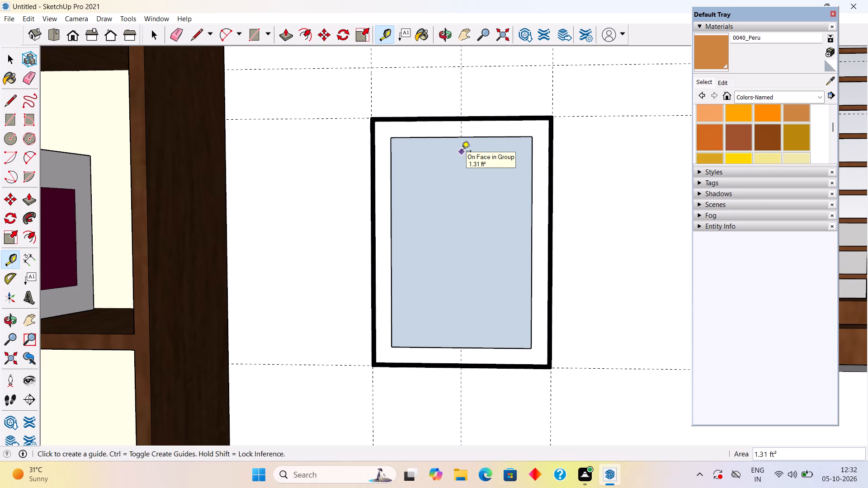
Undo the vertical guide through the midpoint of the lower frame artwork's top edge.
key("ctrl+z")
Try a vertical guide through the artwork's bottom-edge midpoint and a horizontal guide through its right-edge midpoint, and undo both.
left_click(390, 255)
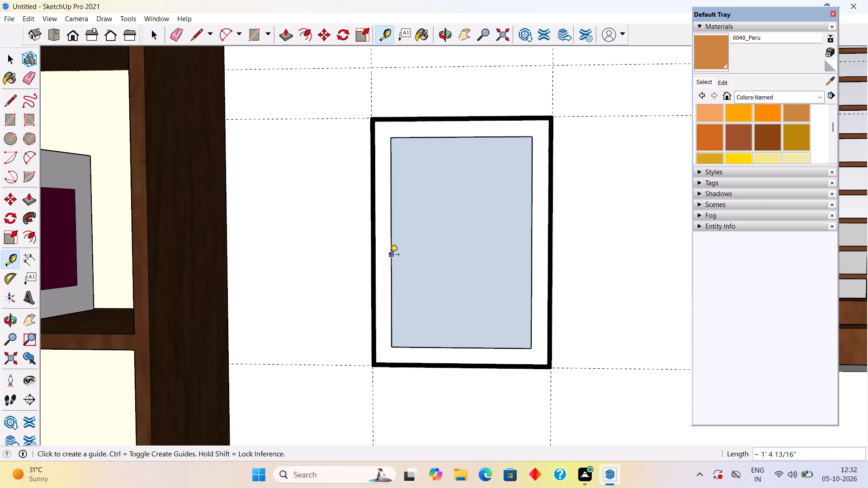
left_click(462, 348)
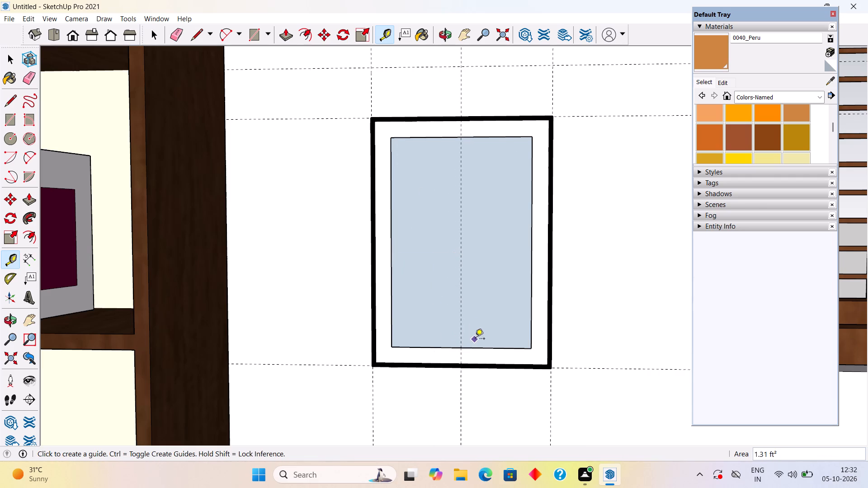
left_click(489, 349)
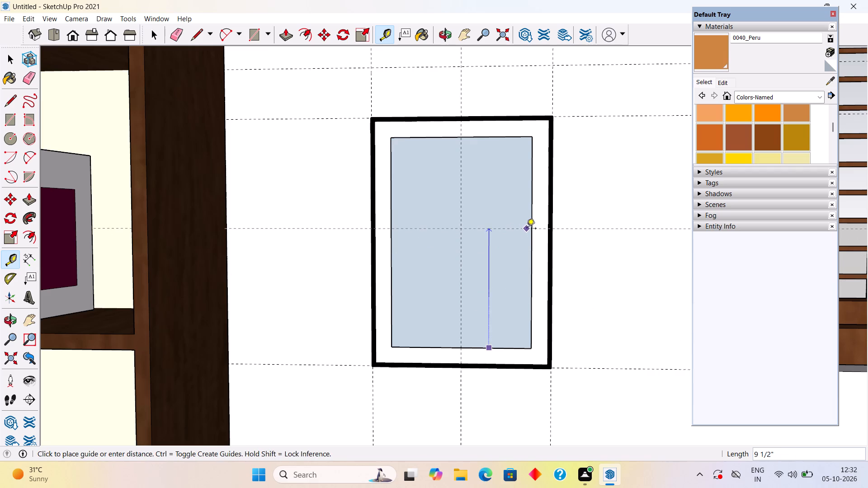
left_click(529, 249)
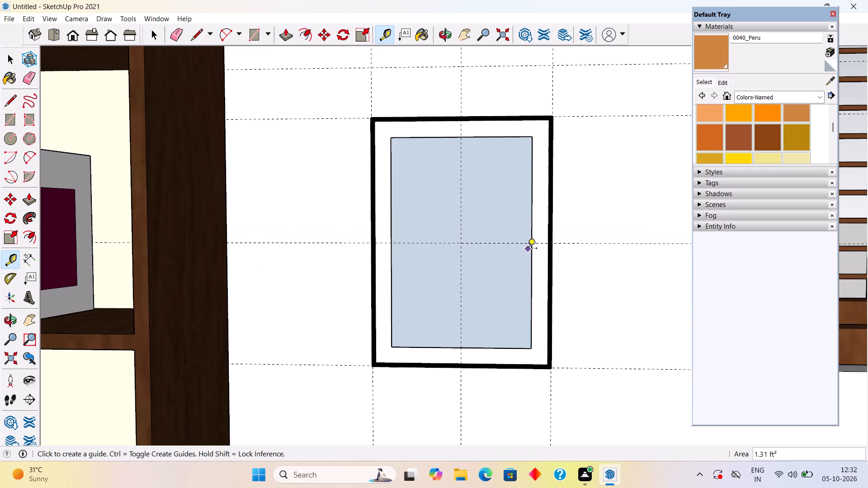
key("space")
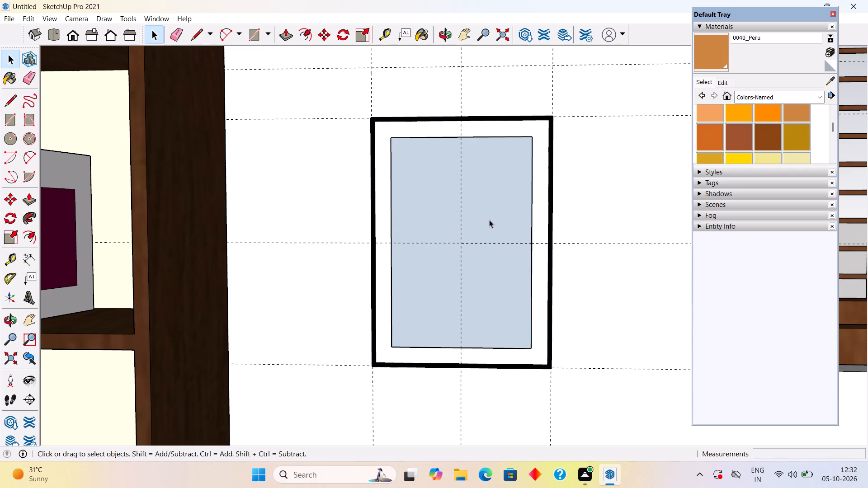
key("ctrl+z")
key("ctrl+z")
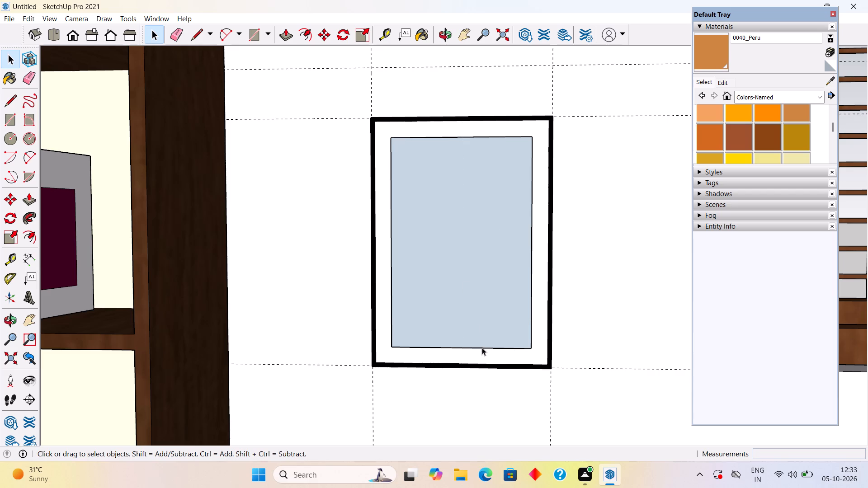
Place a horizontal guide about 8 3/8" above the artwork's bottom edge and a vertical guide about 6 7/16" from its left edge.
type("rt")
left_click(499, 347)
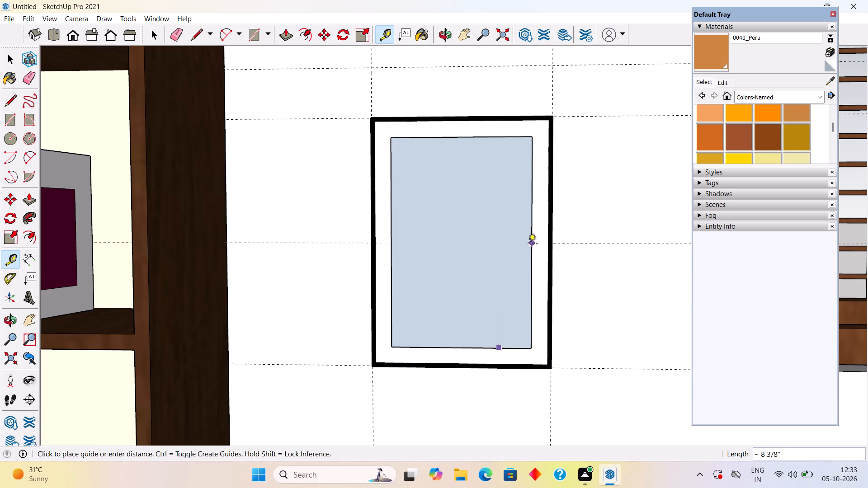
left_click(517, 244)
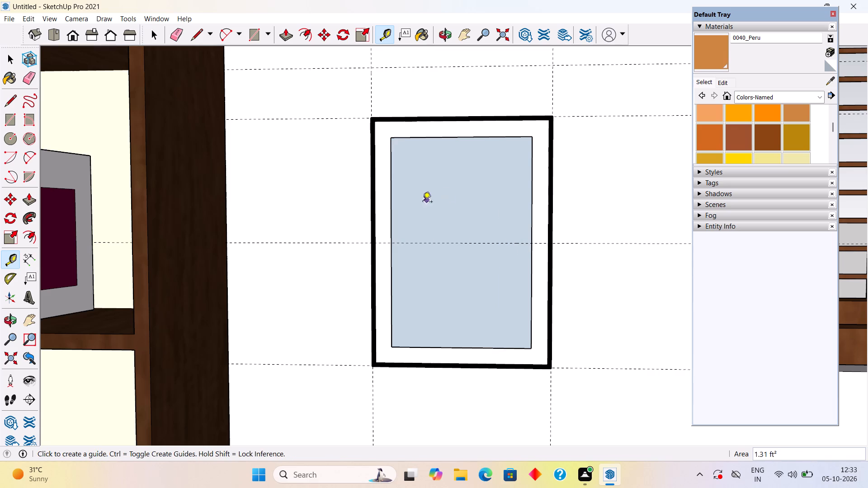
left_click(391, 229)
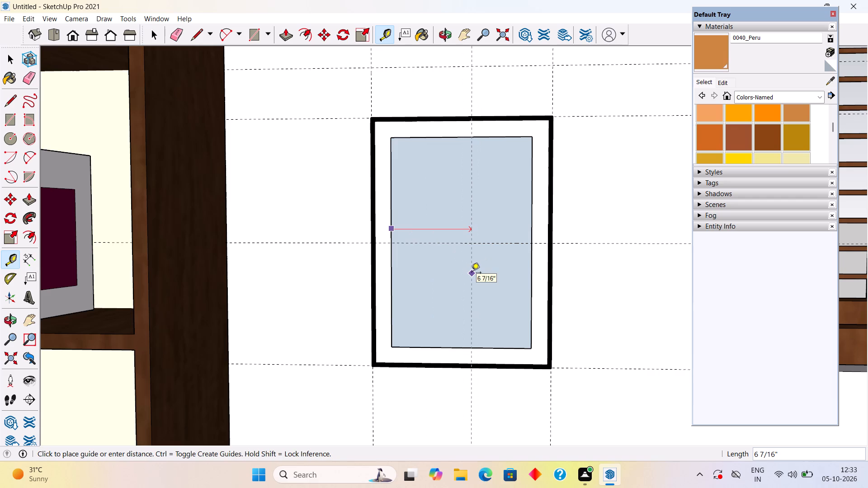
left_click(472, 273)
key("space")
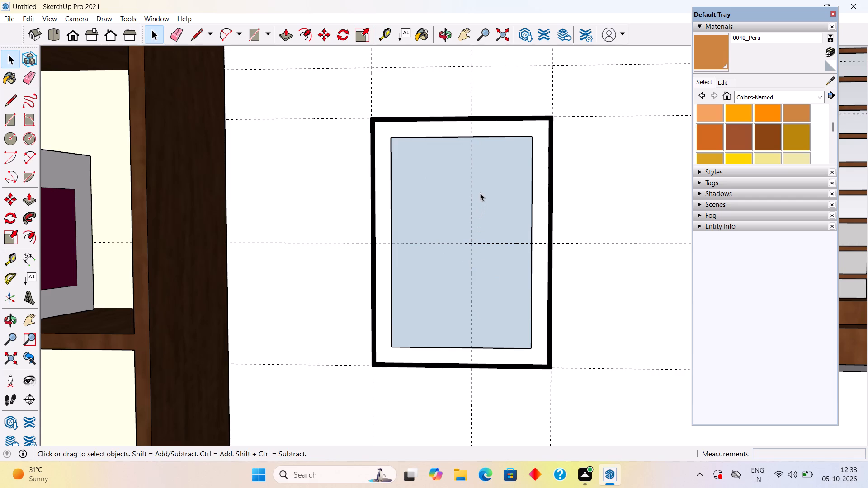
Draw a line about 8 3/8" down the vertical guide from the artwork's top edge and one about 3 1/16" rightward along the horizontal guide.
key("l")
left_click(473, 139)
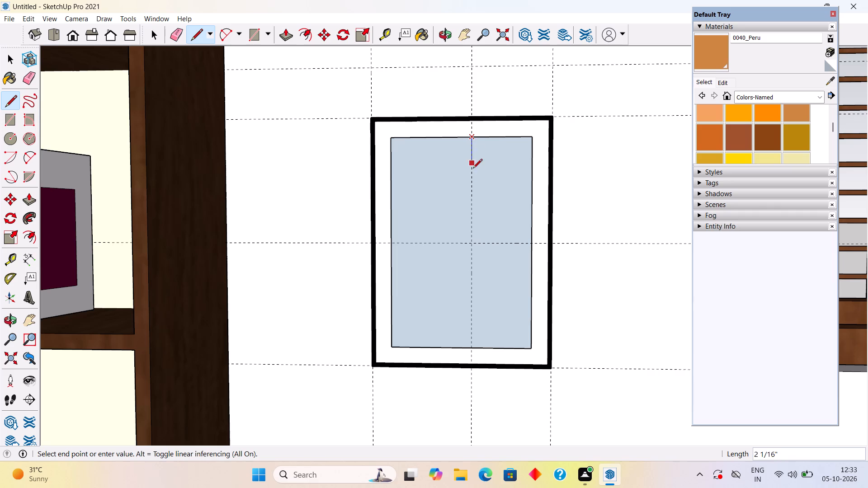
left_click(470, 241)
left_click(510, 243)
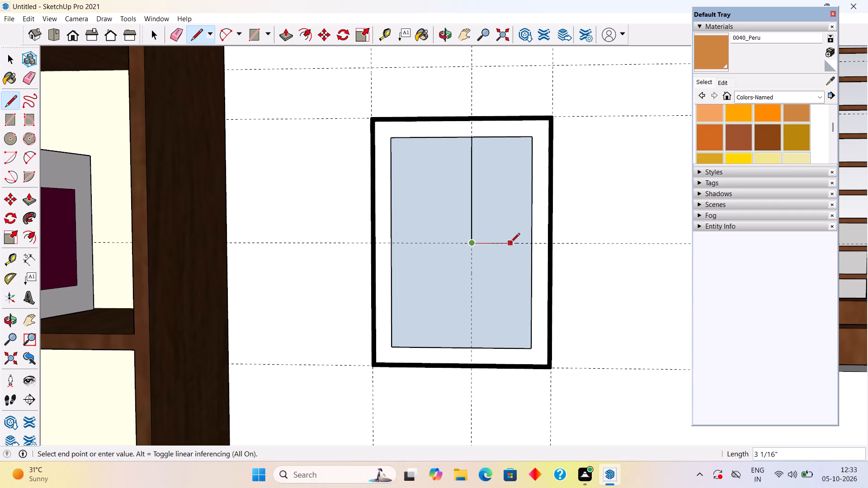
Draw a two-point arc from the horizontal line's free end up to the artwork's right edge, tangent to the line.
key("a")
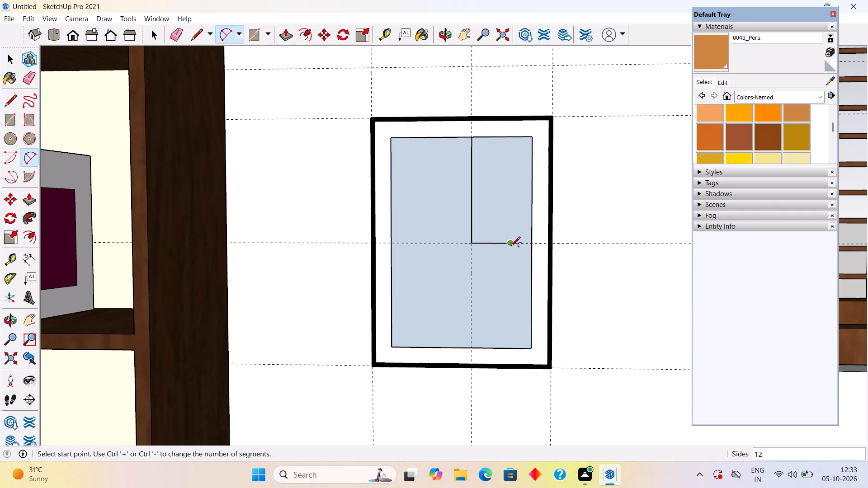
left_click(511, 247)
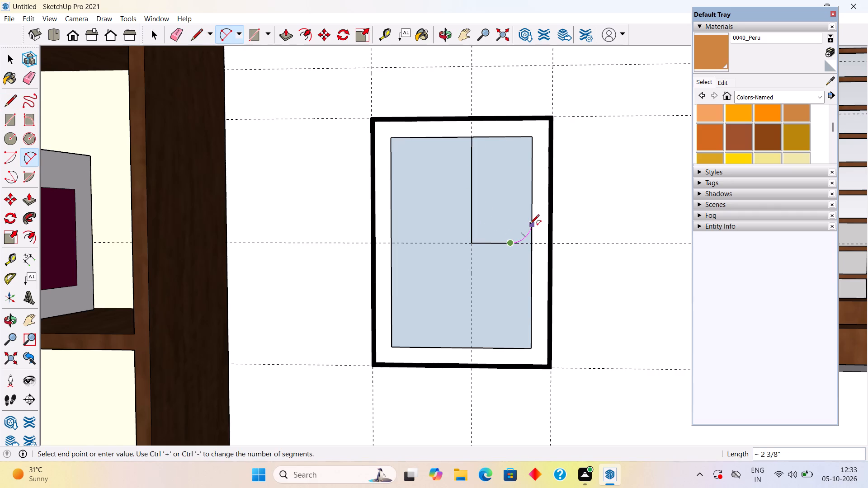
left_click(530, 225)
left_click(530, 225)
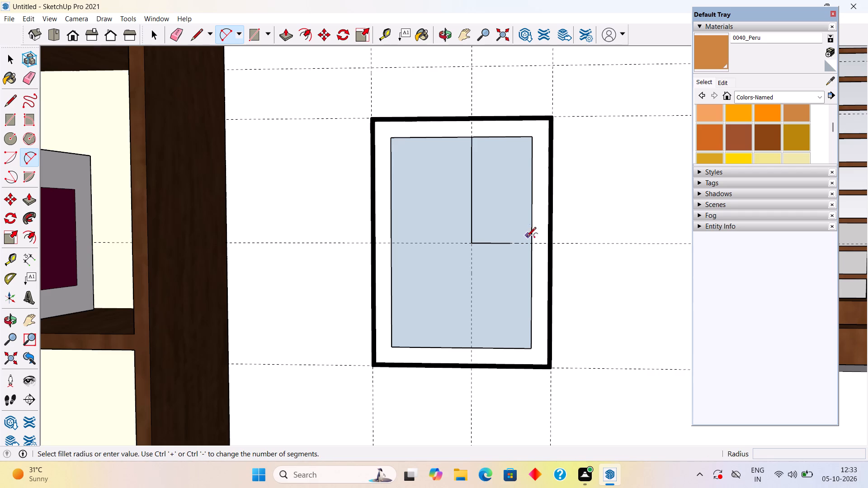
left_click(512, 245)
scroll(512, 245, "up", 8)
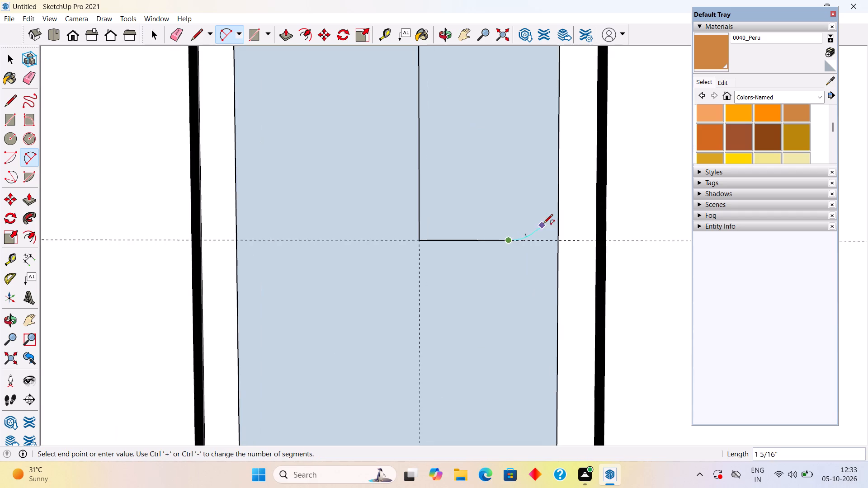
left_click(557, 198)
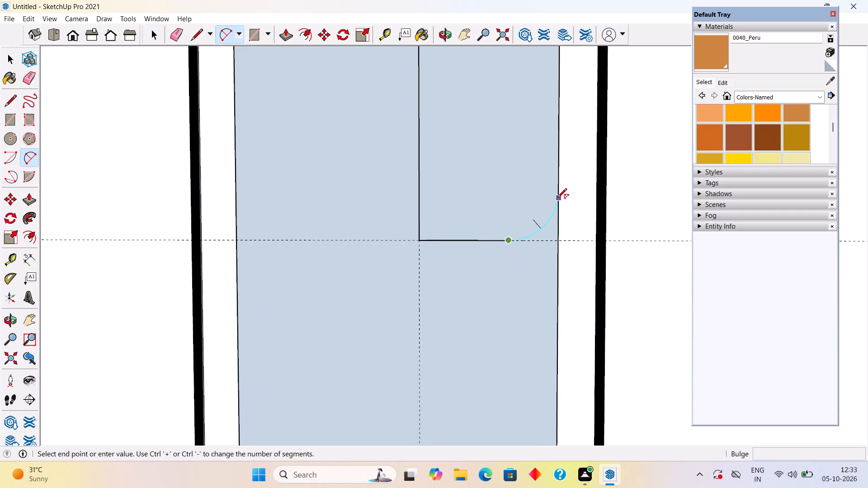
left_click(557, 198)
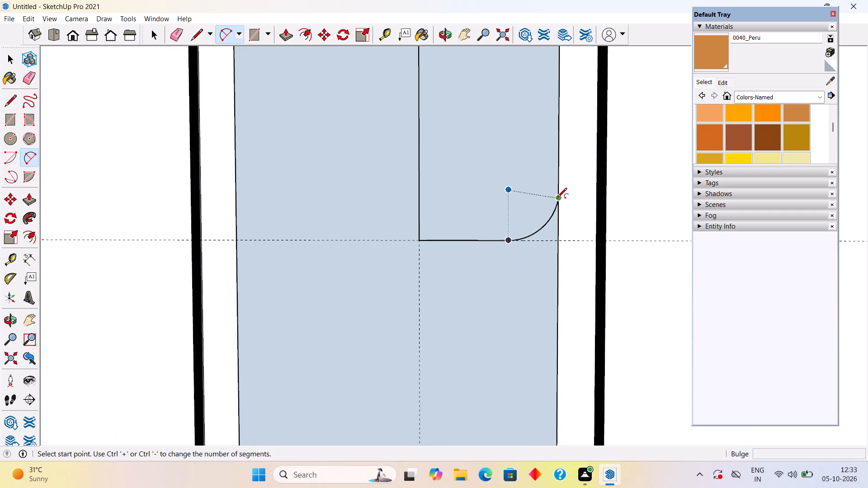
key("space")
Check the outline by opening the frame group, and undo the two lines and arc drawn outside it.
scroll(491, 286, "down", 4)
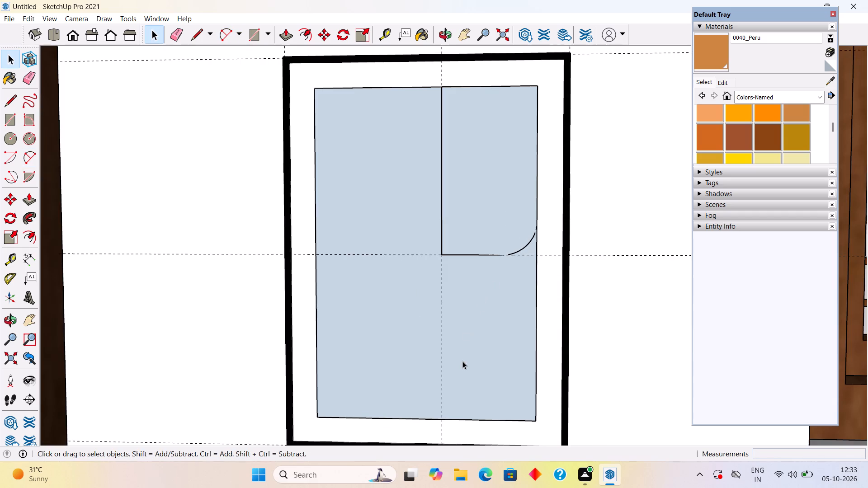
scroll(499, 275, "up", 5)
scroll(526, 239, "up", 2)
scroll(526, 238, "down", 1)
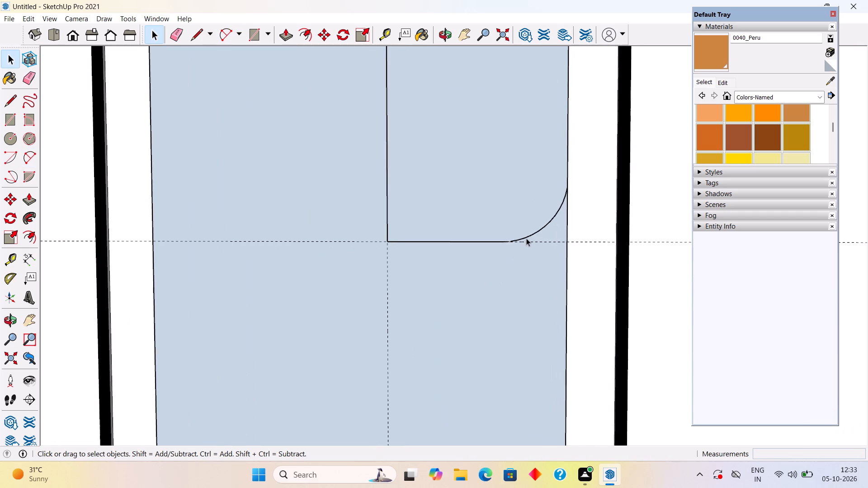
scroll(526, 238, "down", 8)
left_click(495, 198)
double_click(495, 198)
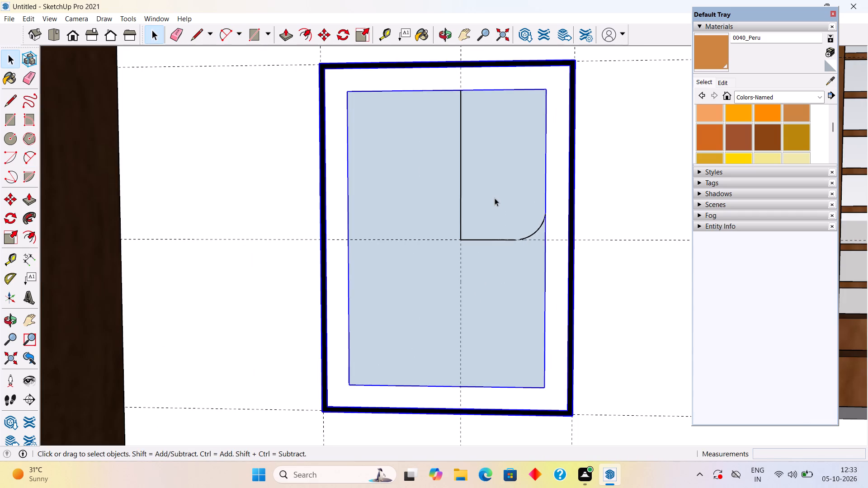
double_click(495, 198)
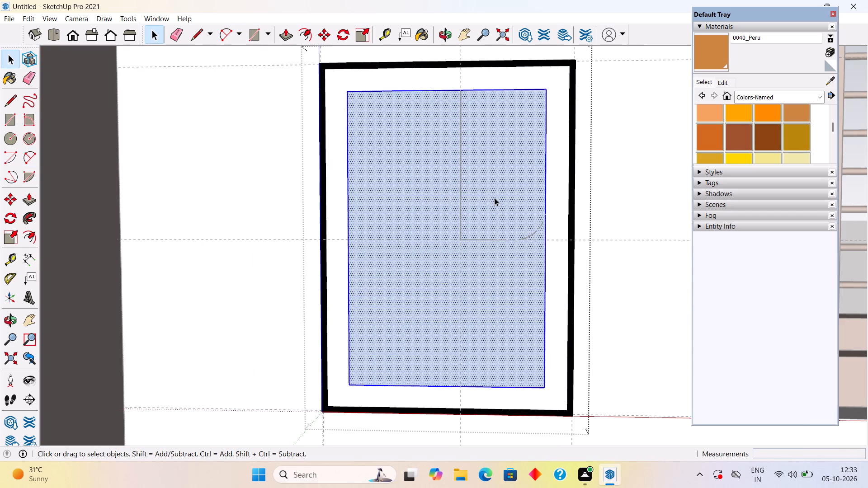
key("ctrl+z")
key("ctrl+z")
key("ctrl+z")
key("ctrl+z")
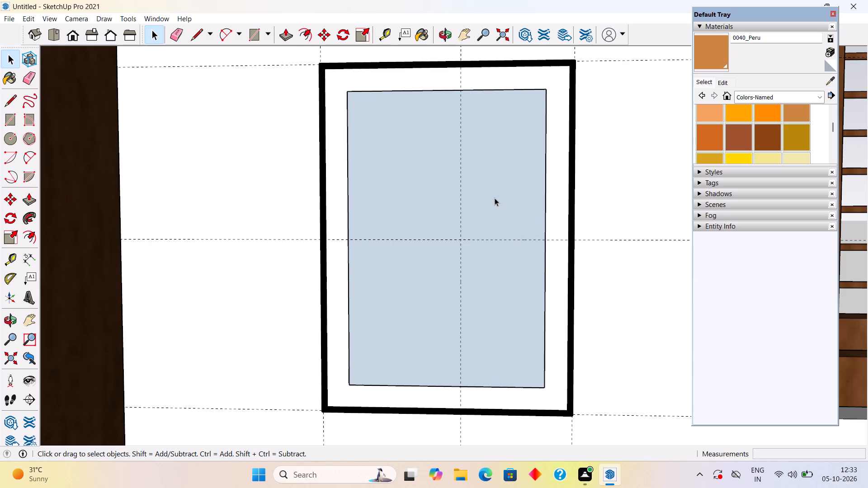
Inside the lower frame group, draw a line about 8 3/8" down the vertical guide and one about 3" rightward along the horizontal guide.
triple_click(495, 198)
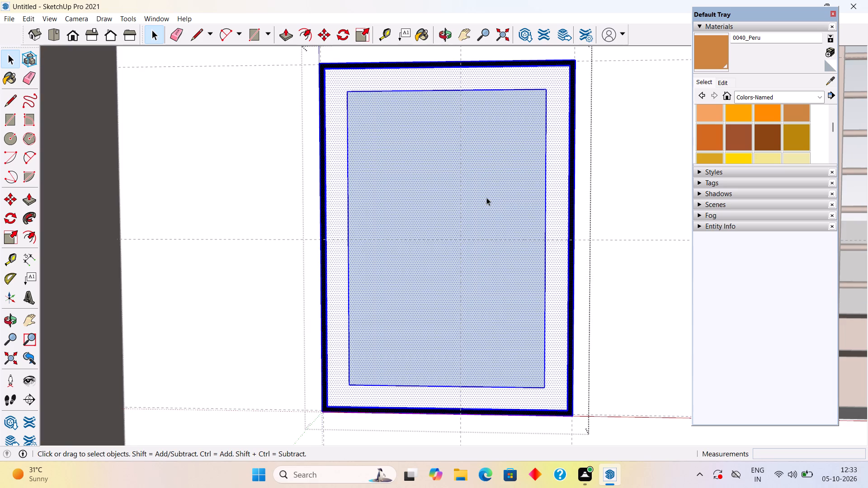
key("l")
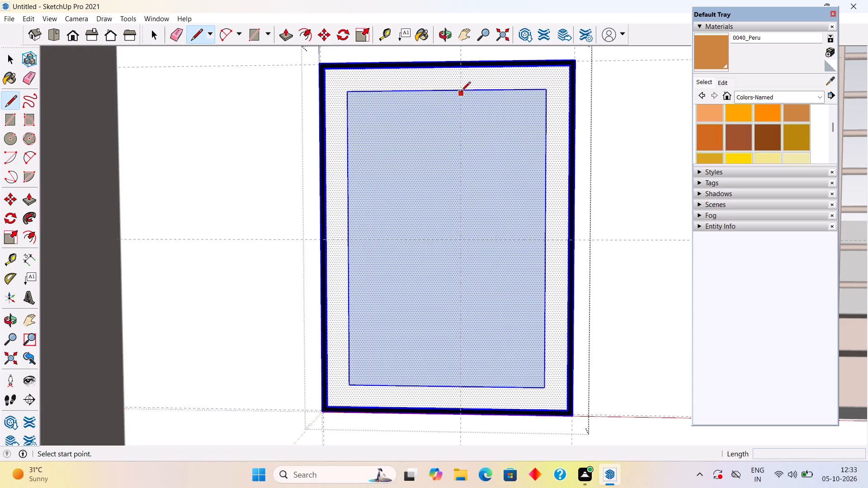
left_click(461, 92)
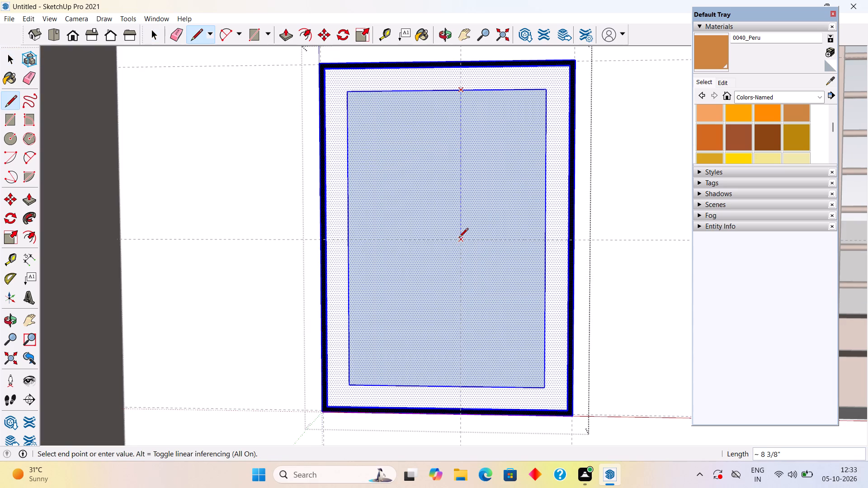
left_click(460, 238)
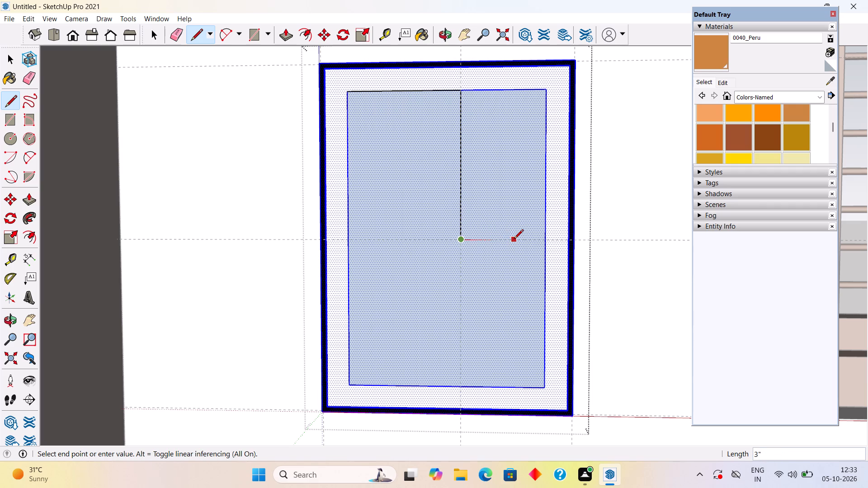
left_click(514, 239)
scroll(511, 239, "down", 4)
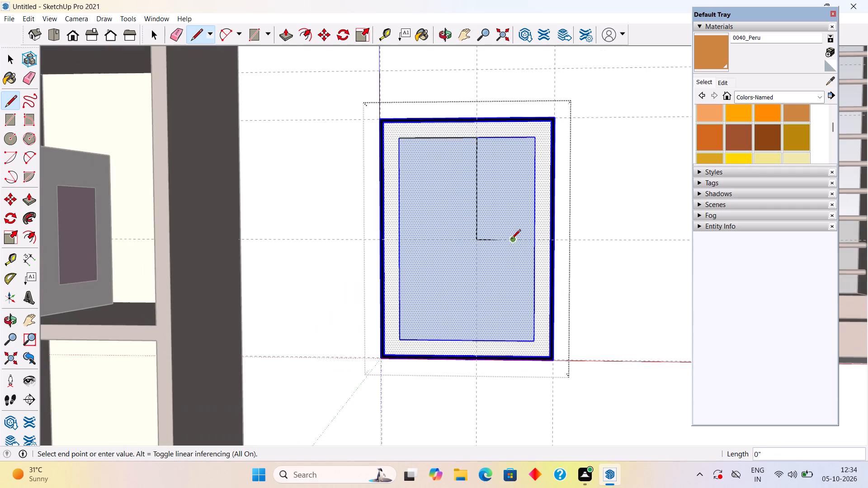
scroll(511, 239, "up", 9)
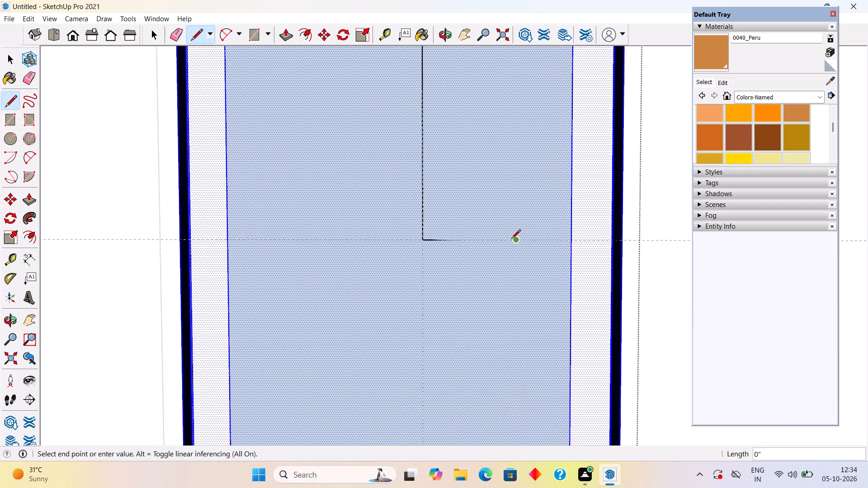
Draw a tangent two-point arc about 2 3/16" across from the horizontal line's end to the artwork's right edge, closing the upper-right shape.
key("a")
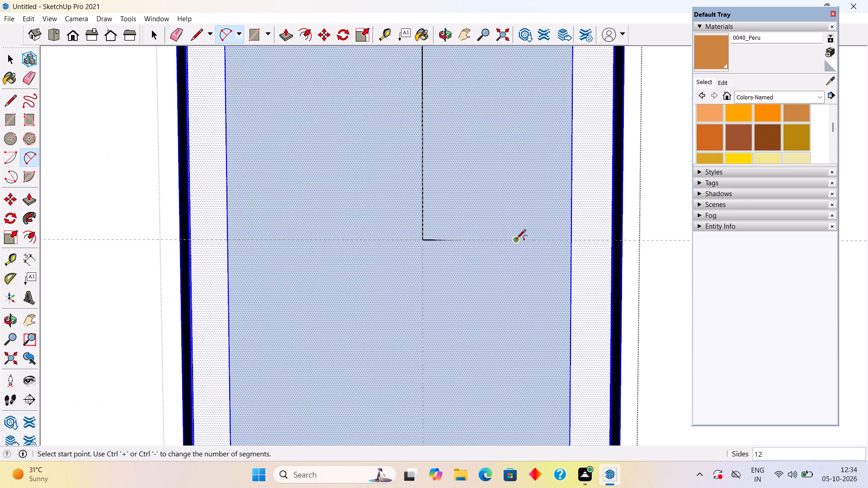
left_click(518, 240)
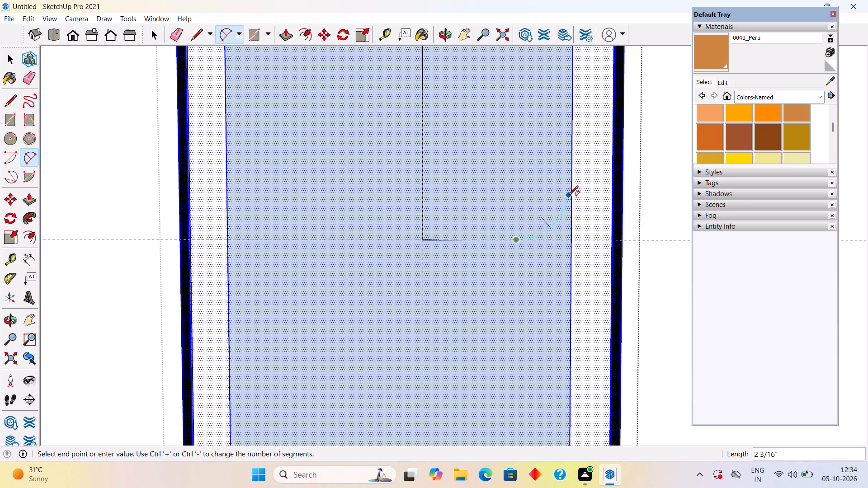
left_click(570, 193)
left_click(570, 193)
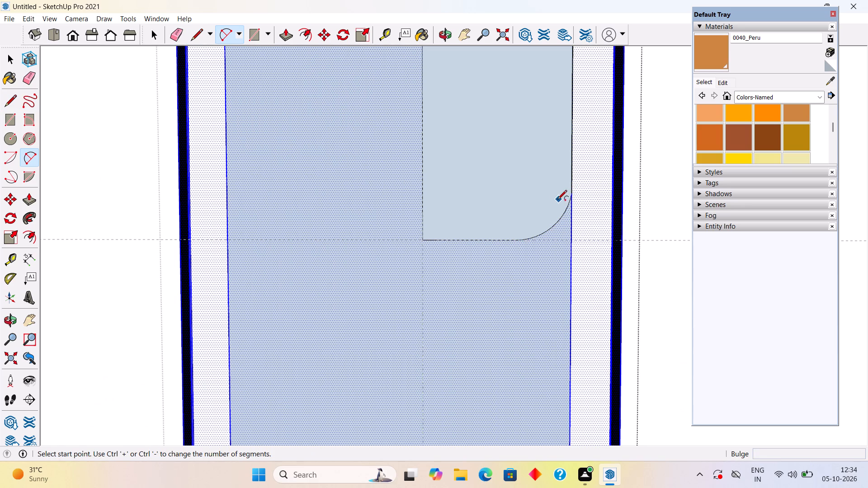
key("space")
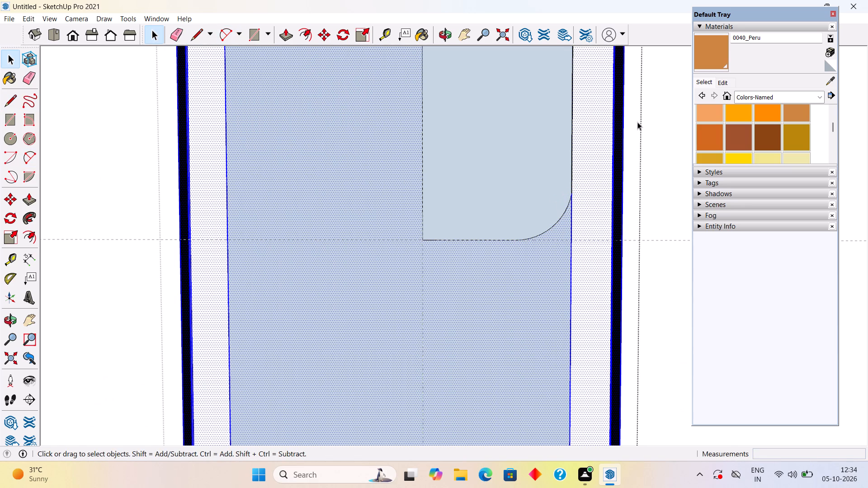
Paint the artwork's upper-right rounded-corner shape with 0137_Black from Colors-Named.
scroll(776, 127, "down", 13)
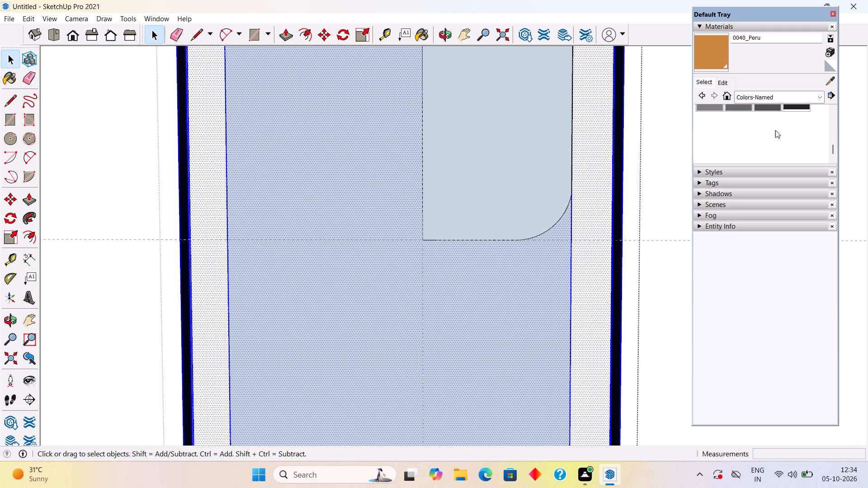
left_click(714, 132)
left_click(529, 145)
scroll(531, 144, "down", 5)
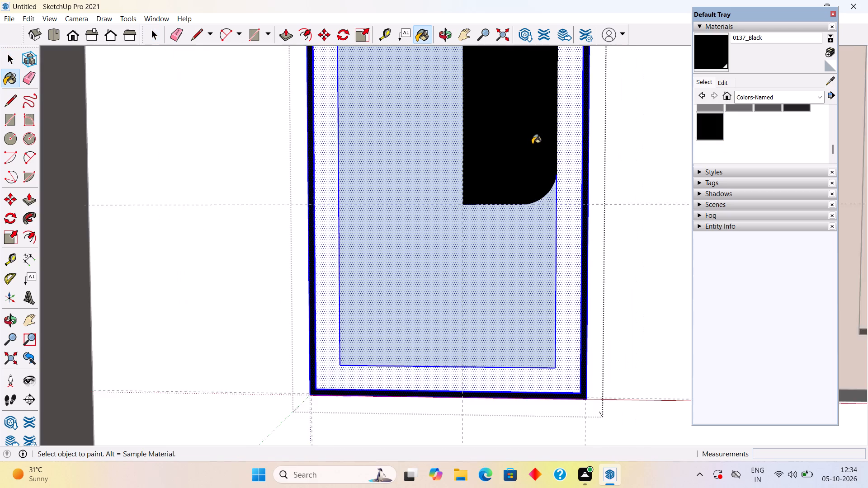
Draw a line about 6 7/16" along the horizontal guide's left half and one about 8 3/8" up the vertical guide from the artwork's bottom edge.
scroll(532, 144, "down", 1)
key("space")
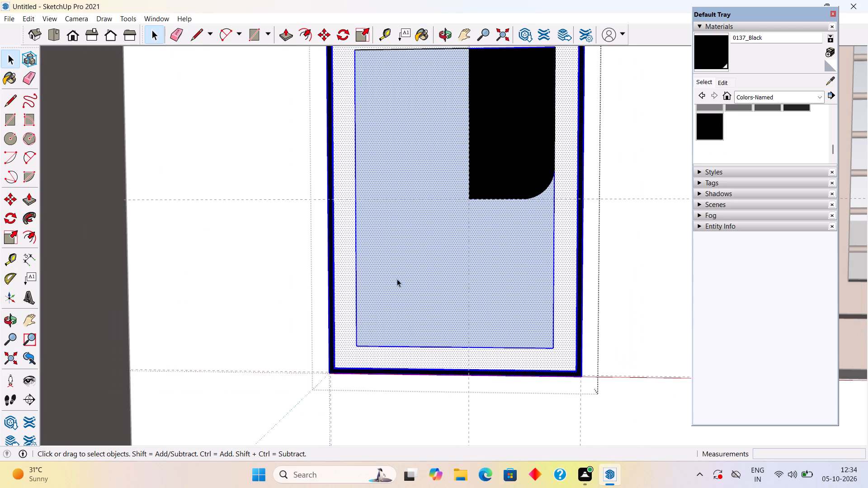
key("l")
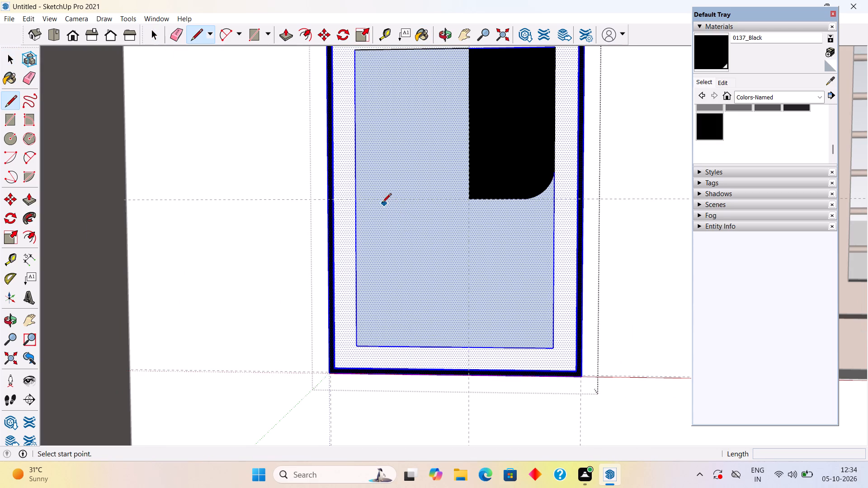
left_click(359, 198)
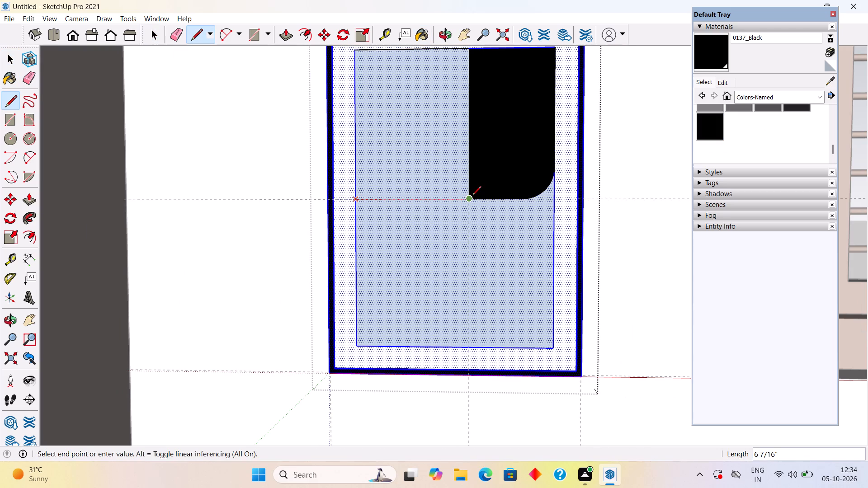
left_click(472, 196)
left_click(468, 349)
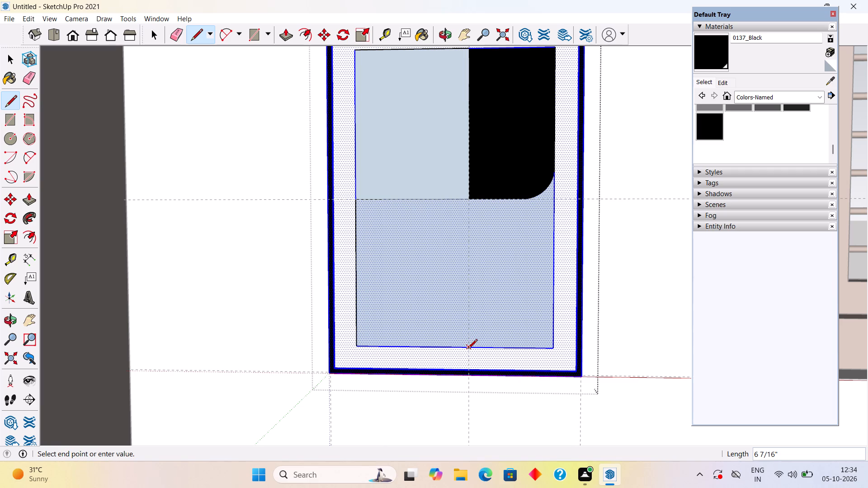
left_click(474, 201)
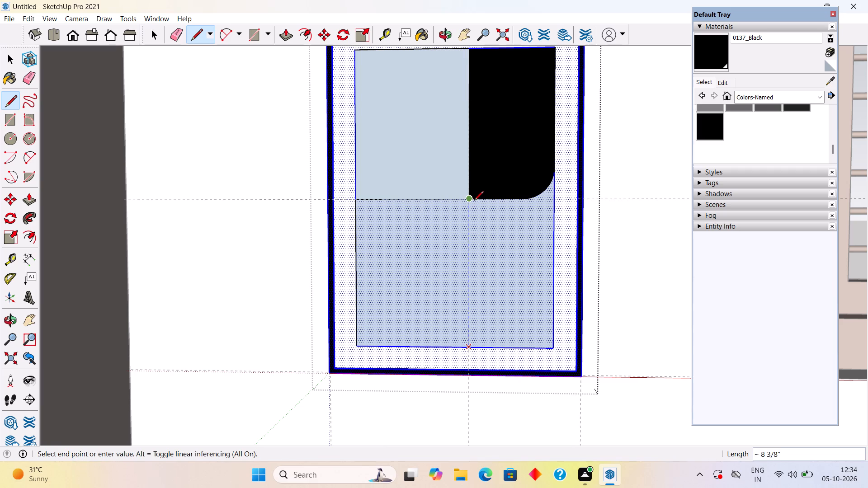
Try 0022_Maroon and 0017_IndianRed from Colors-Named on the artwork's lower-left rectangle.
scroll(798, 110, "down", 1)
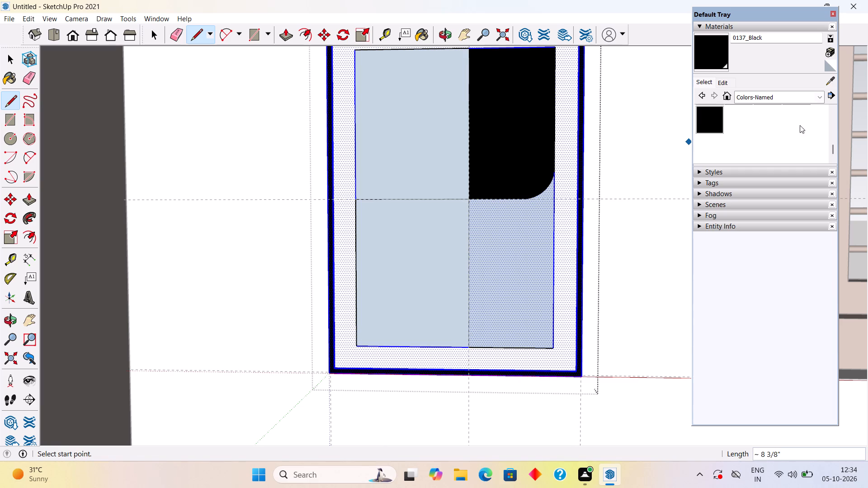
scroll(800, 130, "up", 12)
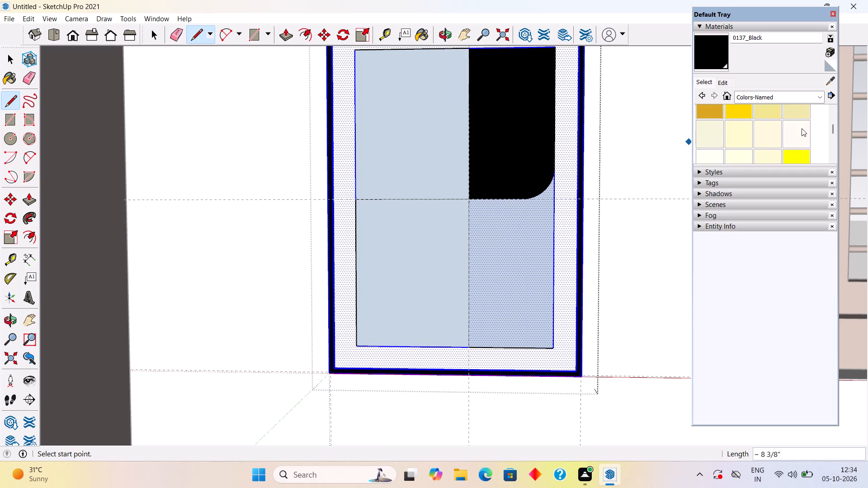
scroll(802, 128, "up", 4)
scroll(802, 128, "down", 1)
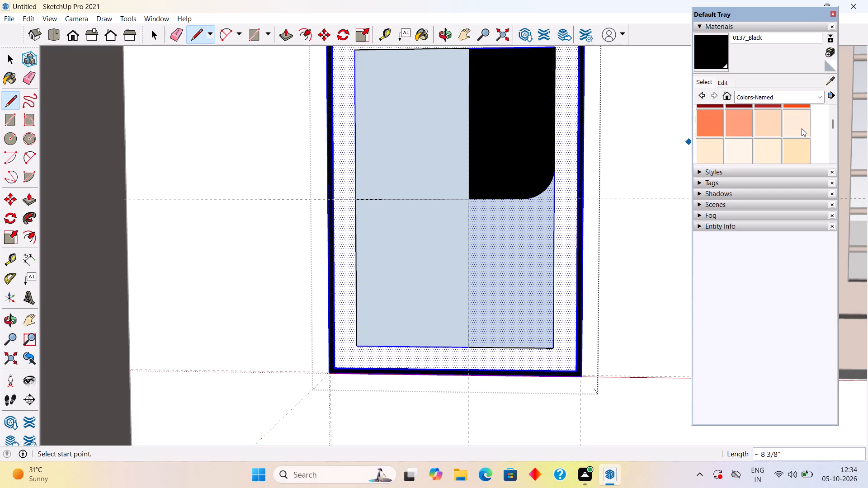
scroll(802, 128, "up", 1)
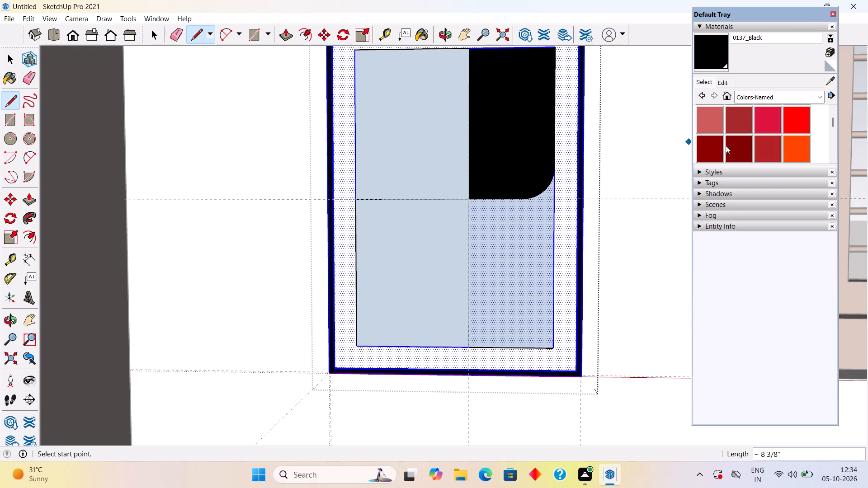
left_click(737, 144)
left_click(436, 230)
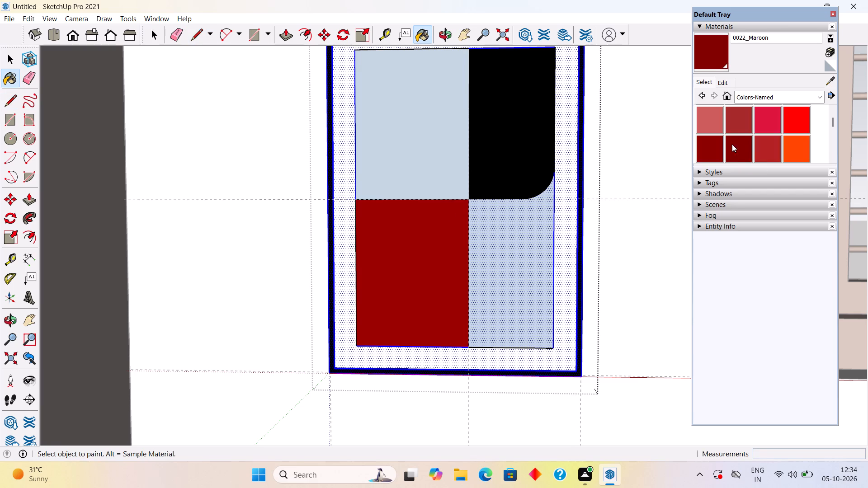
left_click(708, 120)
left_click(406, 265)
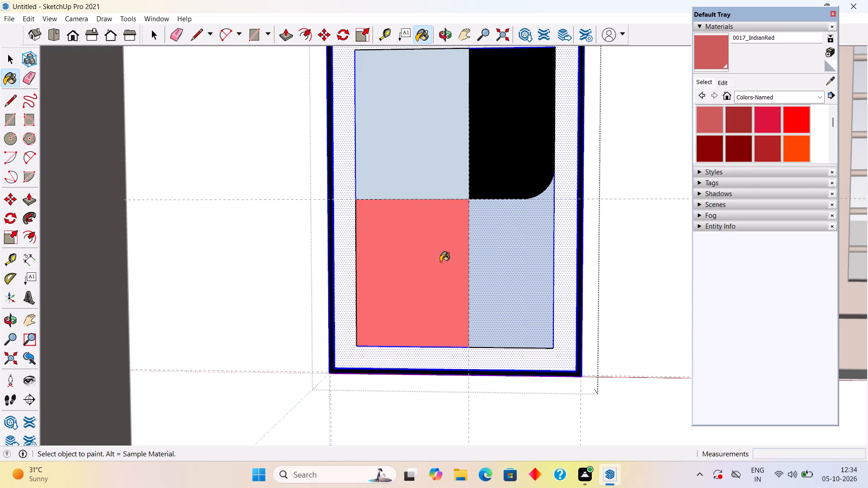
Paint the artwork's lower-left rectangle with Color A08 from the Colors collection.
scroll(719, 147, "down", 2)
scroll(723, 150, "up", 1)
left_click(771, 95)
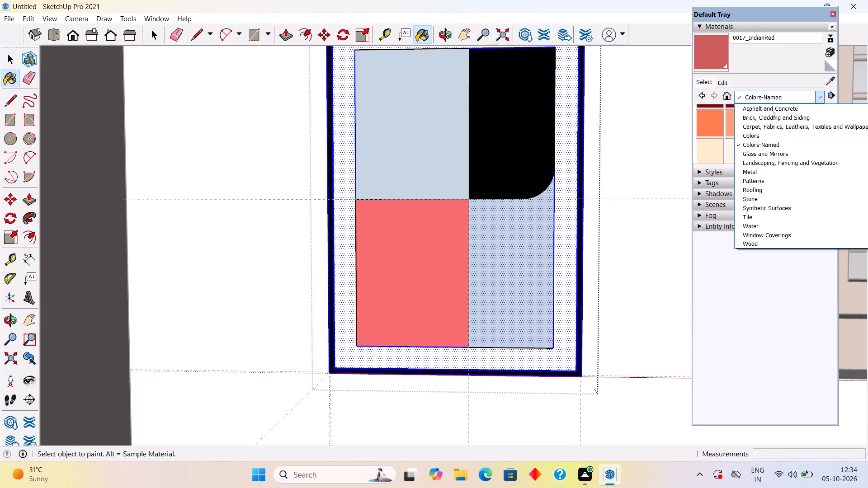
left_click(757, 137)
left_click(795, 148)
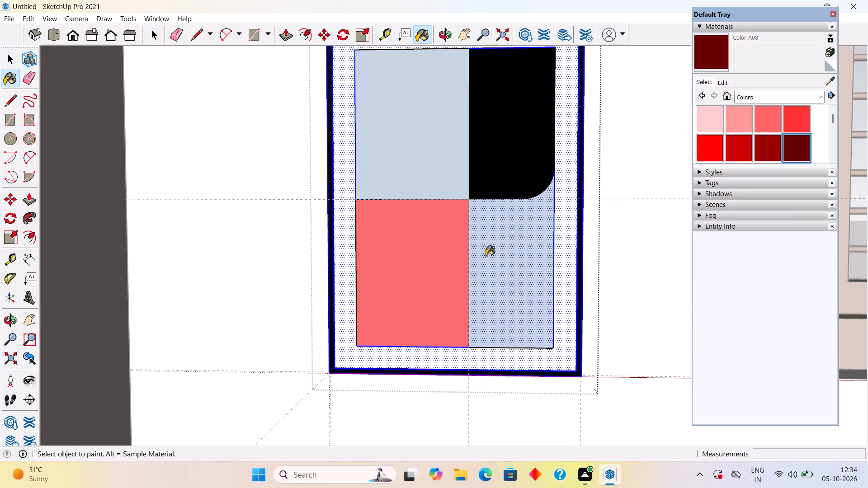
left_click(447, 262)
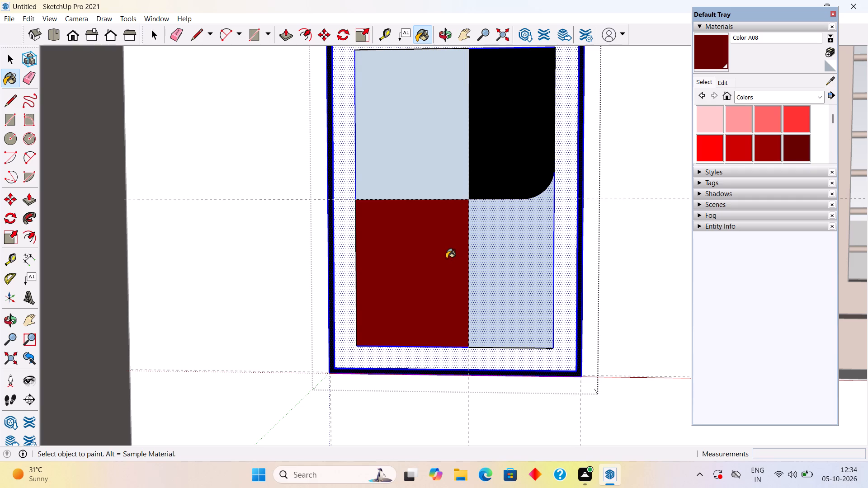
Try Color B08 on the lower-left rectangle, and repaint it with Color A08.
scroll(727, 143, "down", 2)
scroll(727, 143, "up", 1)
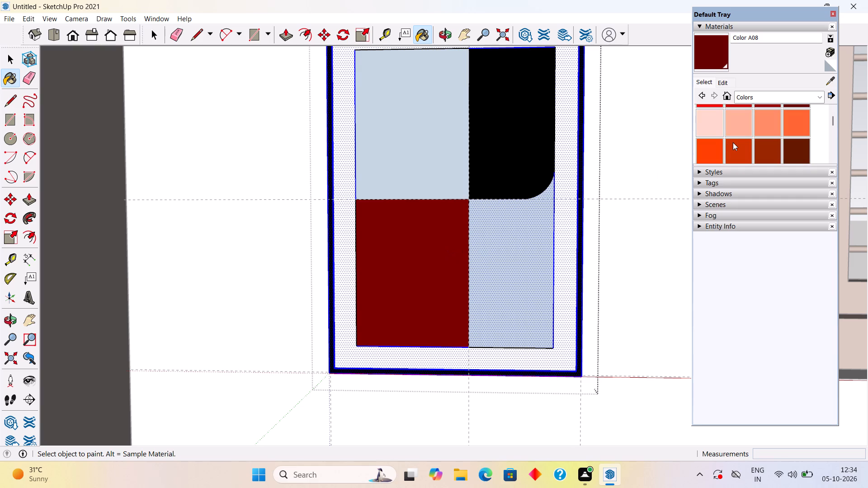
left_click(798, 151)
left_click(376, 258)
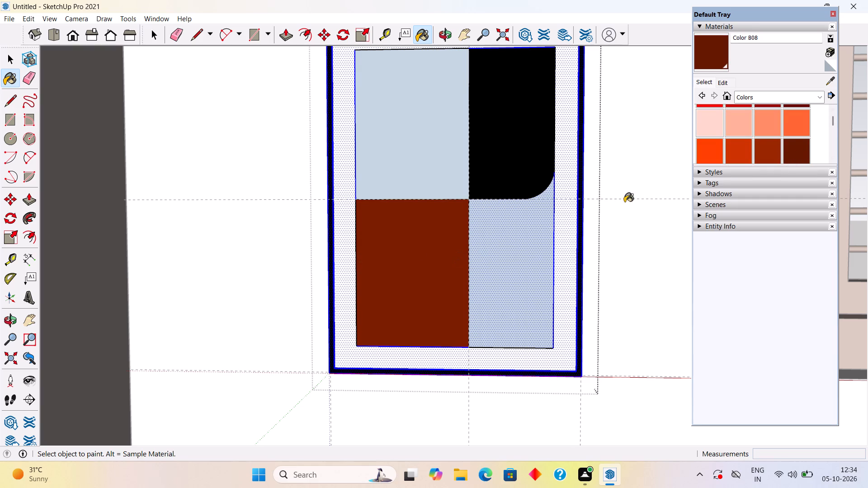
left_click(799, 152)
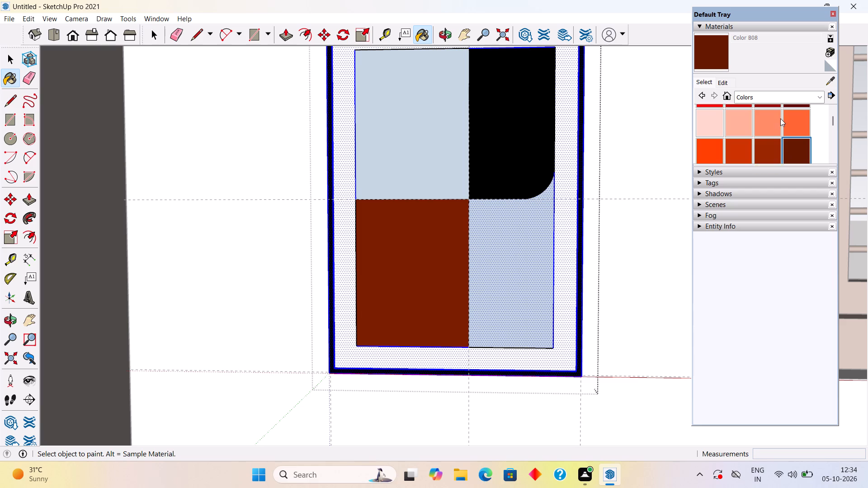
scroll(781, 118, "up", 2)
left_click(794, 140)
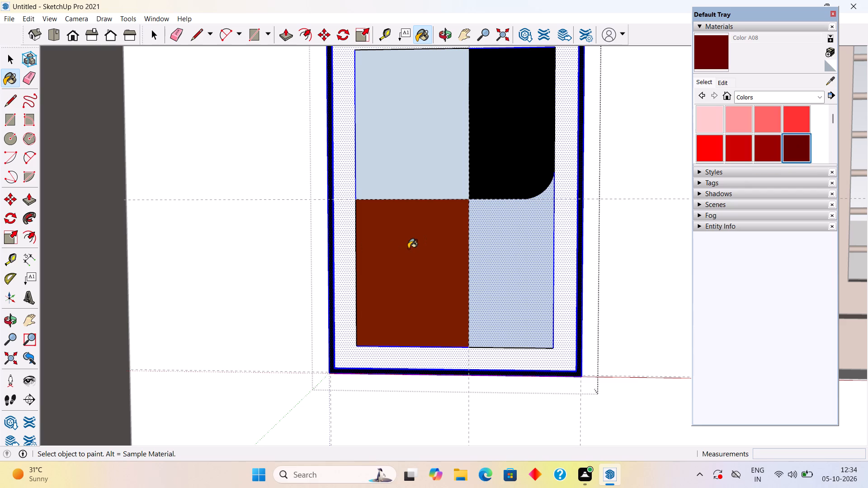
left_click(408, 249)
Draw a two-point arc bulging about 2 1/16" rightward from the artwork's guide crossing to the vertical line's bottom end.
scroll(417, 251, "down", 1)
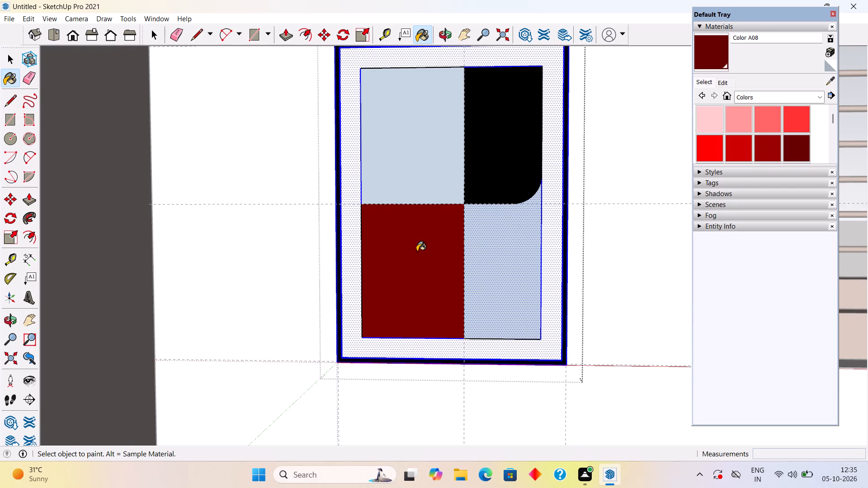
key("space")
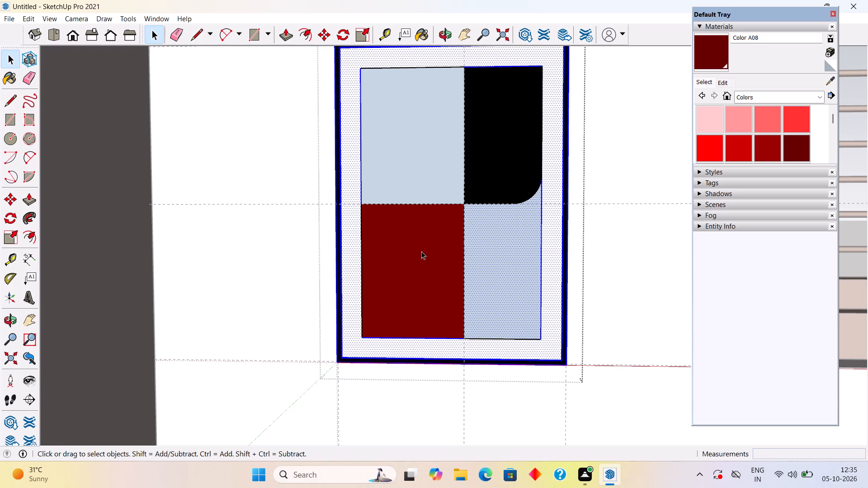
key("a")
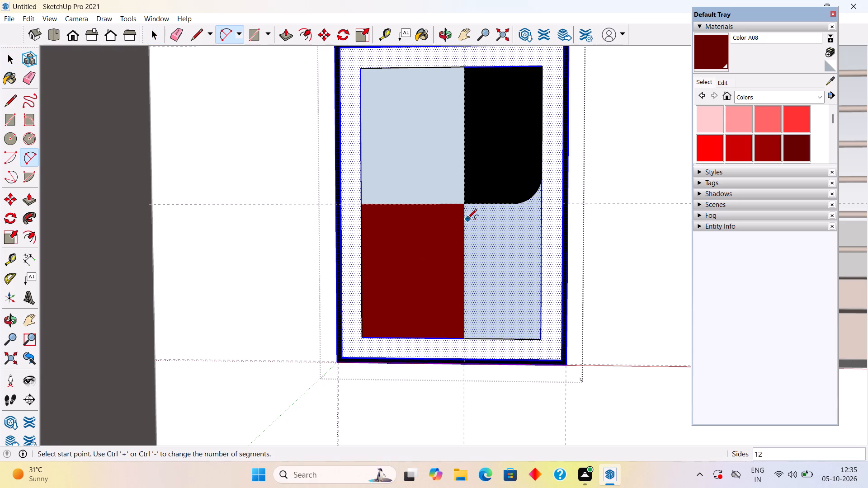
left_click(464, 208)
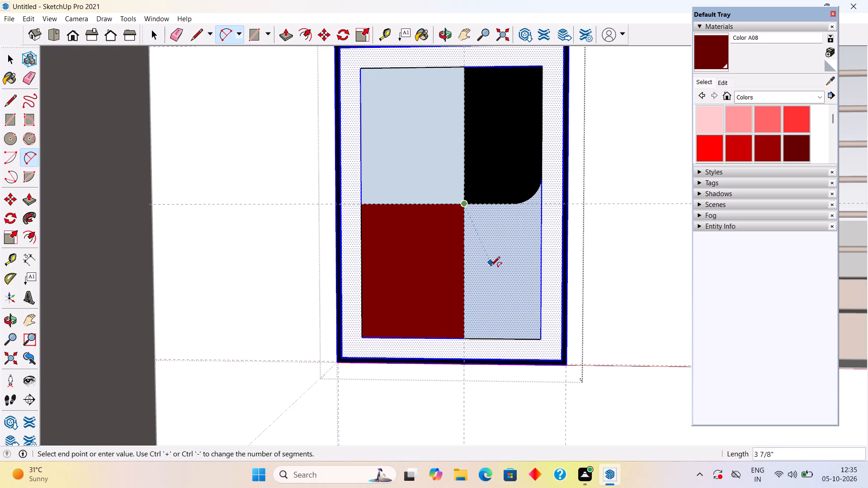
left_click(467, 336)
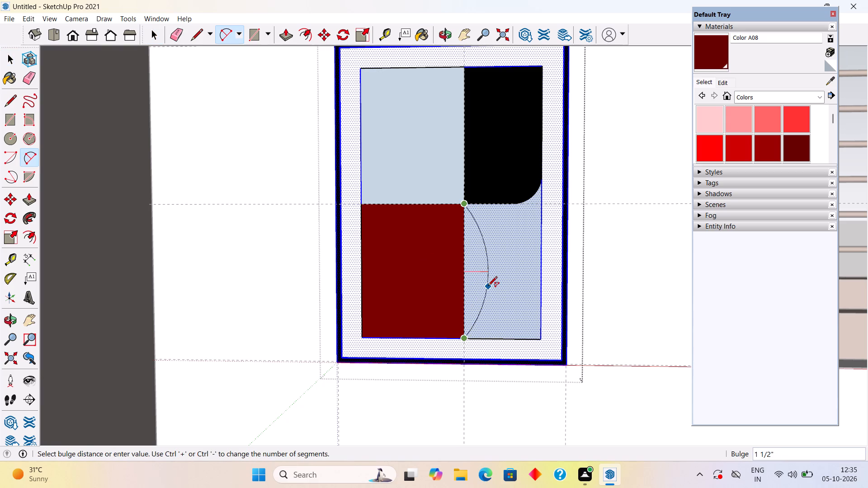
left_click(498, 257)
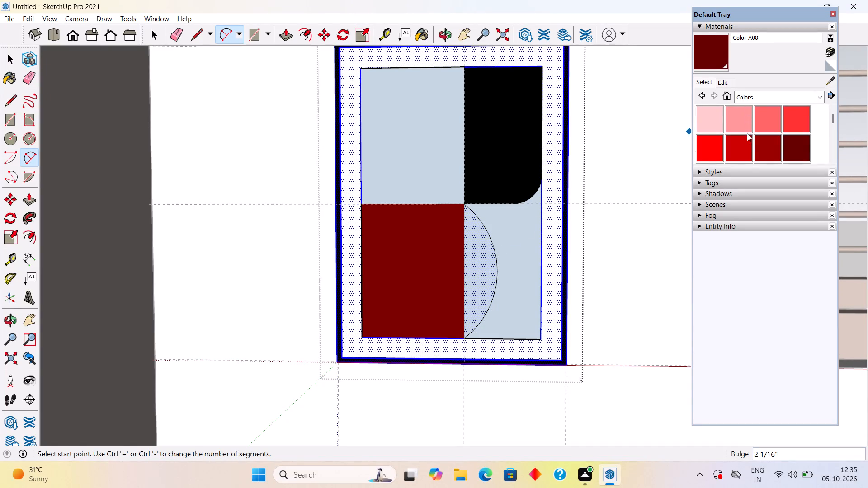
Paint the arc segment beside the dark red rectangle with Color E01 from the Colors collection.
scroll(746, 136, "up", 4)
scroll(746, 137, "down", 4)
left_click(710, 138)
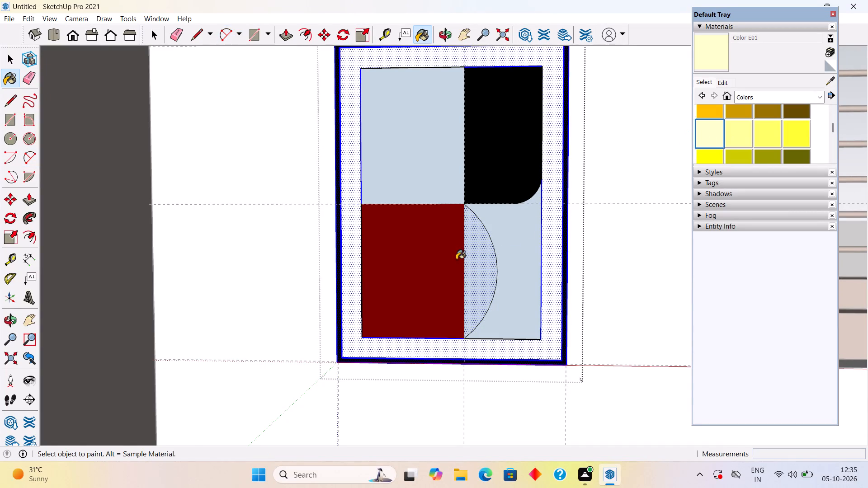
left_click(486, 252)
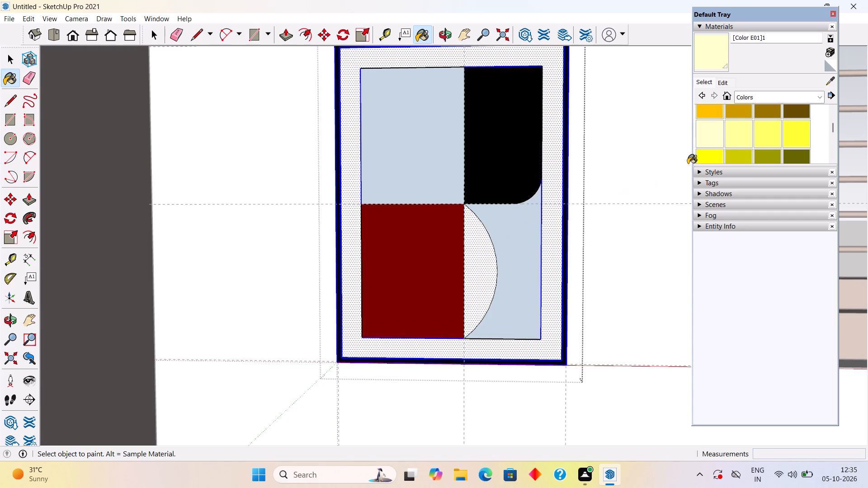
Paint the rest of the artwork's lower-right area, outside the arc segment, with Color D07.
left_click(772, 111)
left_click(514, 256)
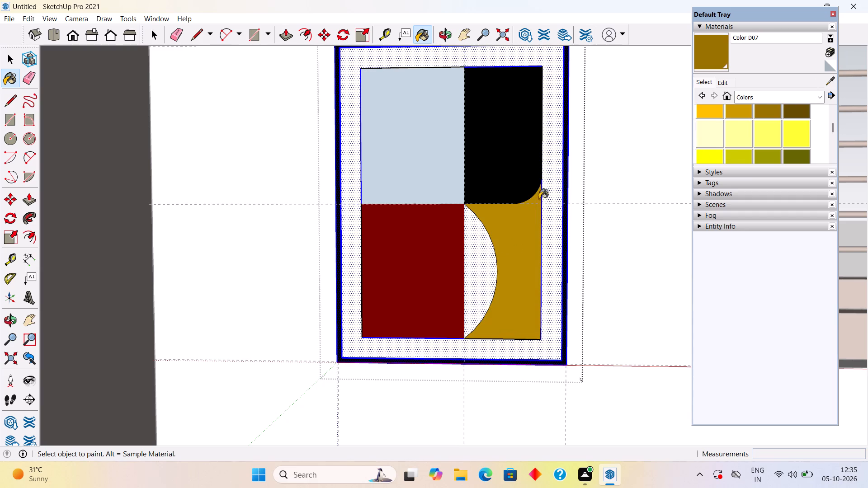
Paint the artwork's upper-left rectangle with Color E01 and exit the lower frame group.
left_click(707, 133)
left_click(412, 150)
scroll(414, 150, "down", 6)
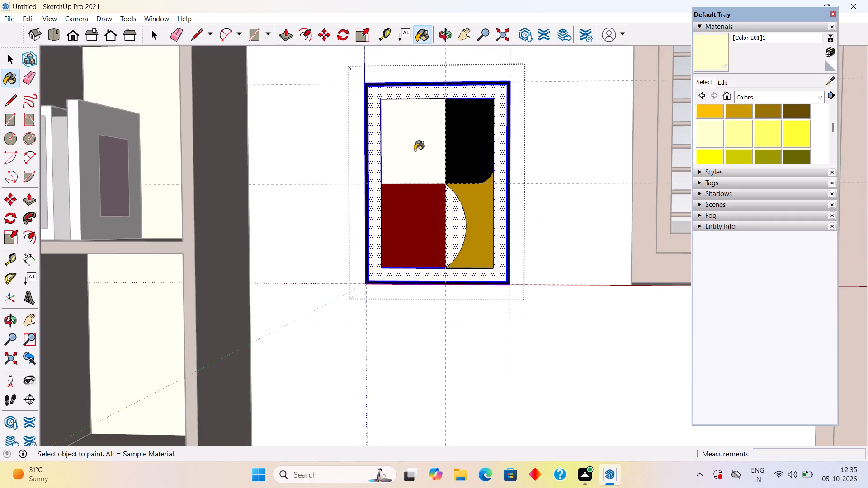
scroll(415, 150, "down", 6)
key("space")
scroll(416, 152, "down", 8)
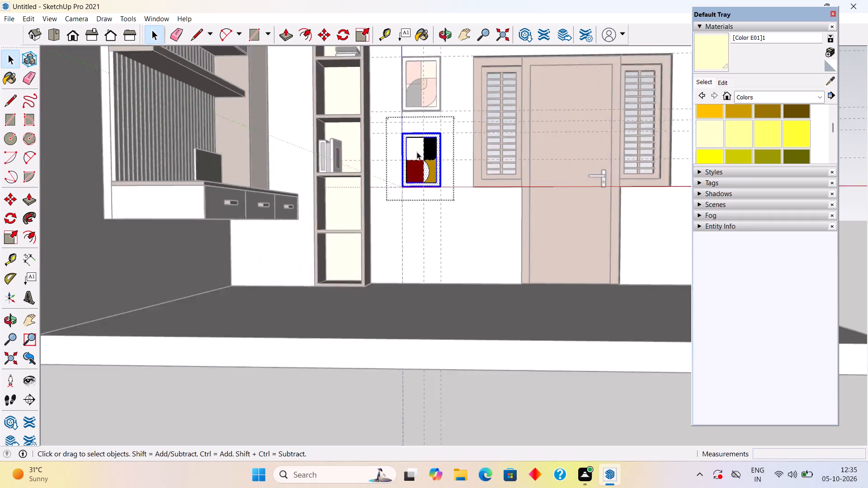
scroll(417, 152, "down", 9)
left_click(382, 56)
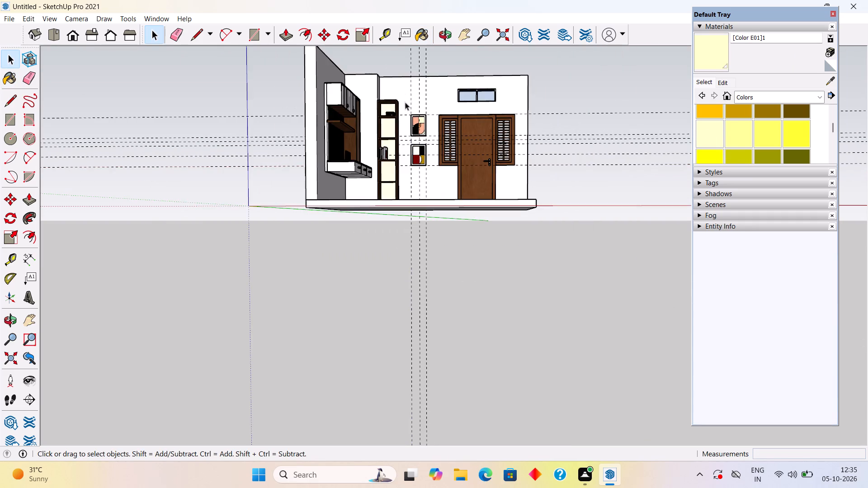
Examine both framed artworks on the wall, from a wider room view and up close.
scroll(425, 139, "up", 11)
middle_click_drag(422, 153, 424, 197)
scroll(424, 197, "down", 4)
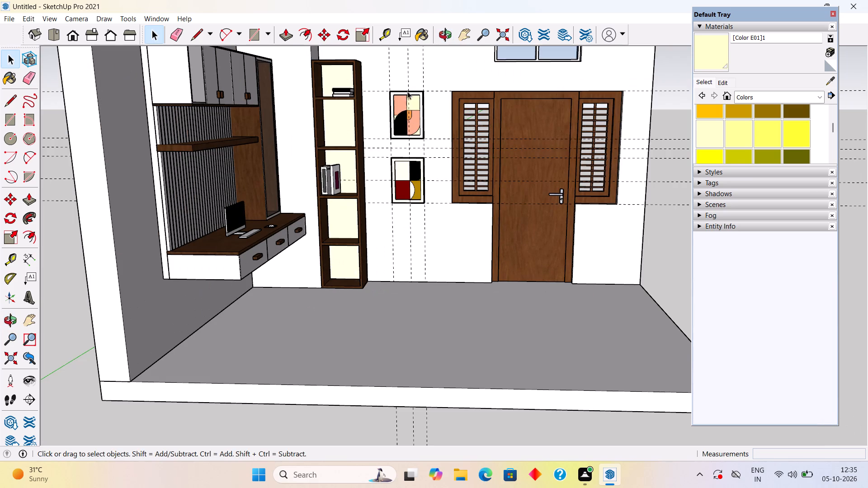
scroll(407, 89, "down", 2)
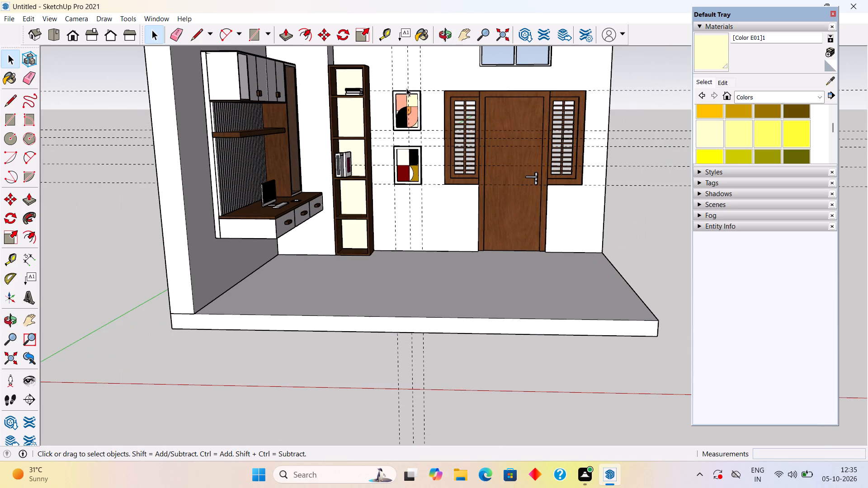
scroll(383, 75, "up", 12)
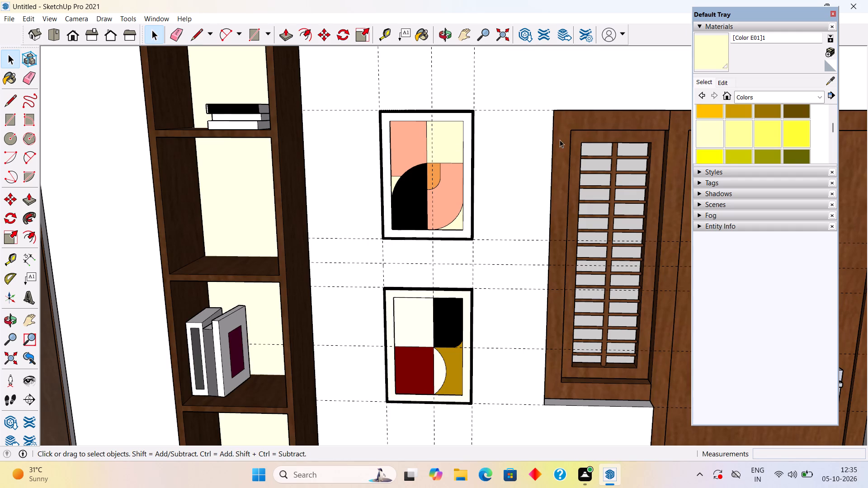
left_click_drag(829, 78, 779, 90)
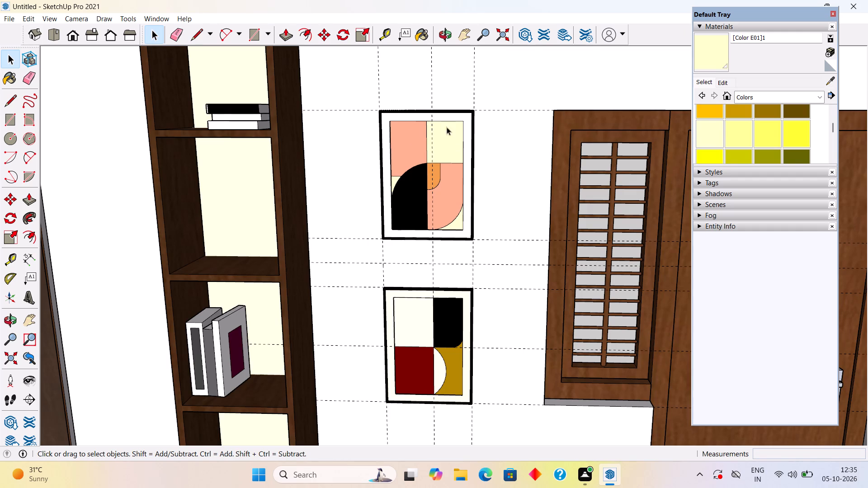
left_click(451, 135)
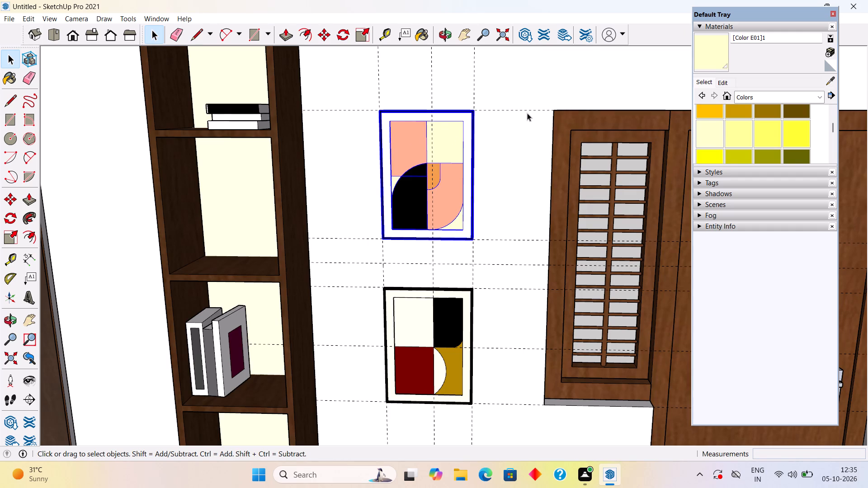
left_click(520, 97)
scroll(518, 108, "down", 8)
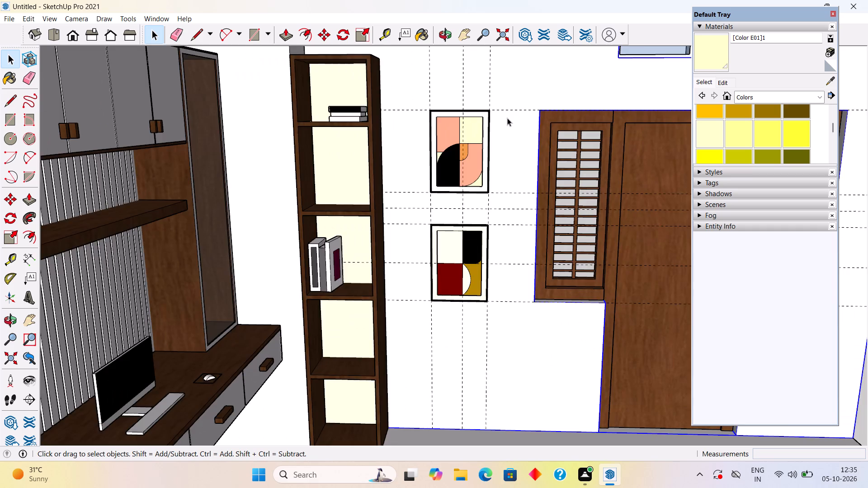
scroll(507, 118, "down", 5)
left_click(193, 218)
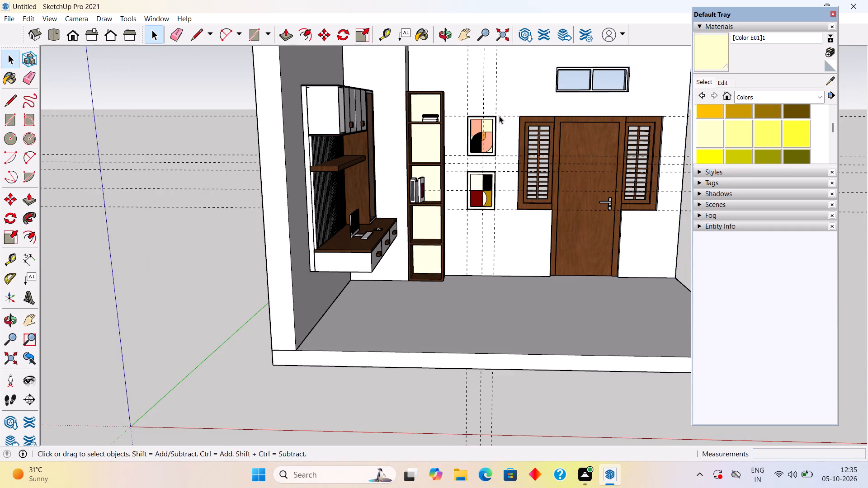
Sample 0034_Wheat from the upper artwork's top-right rectangle and paint the lower artwork's upper-left rectangle with it.
scroll(498, 115, "up", 4)
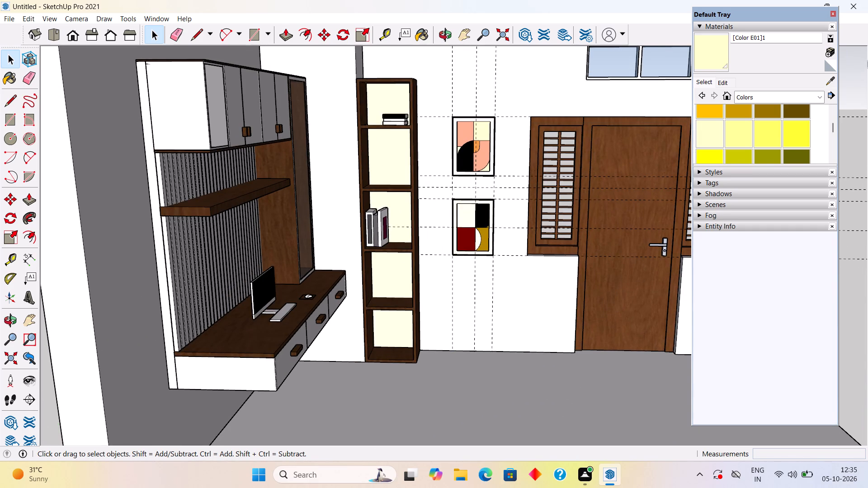
scroll(867, 61, "up", 4)
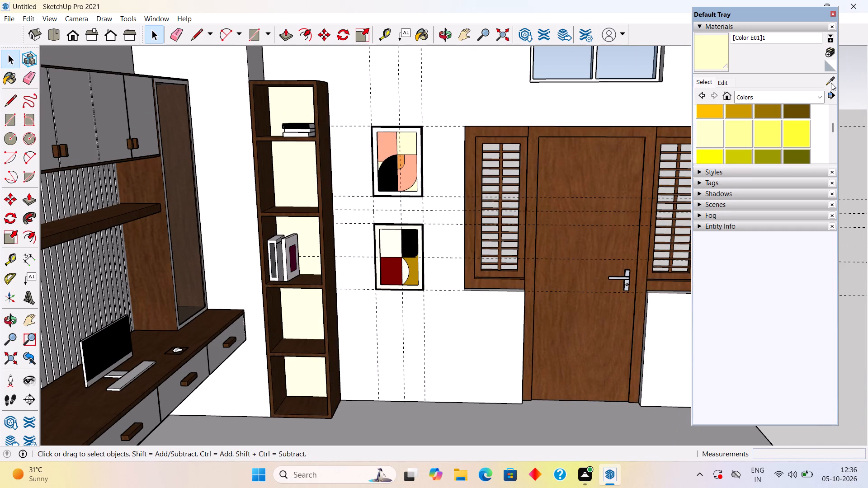
left_click(831, 83)
left_click(406, 139)
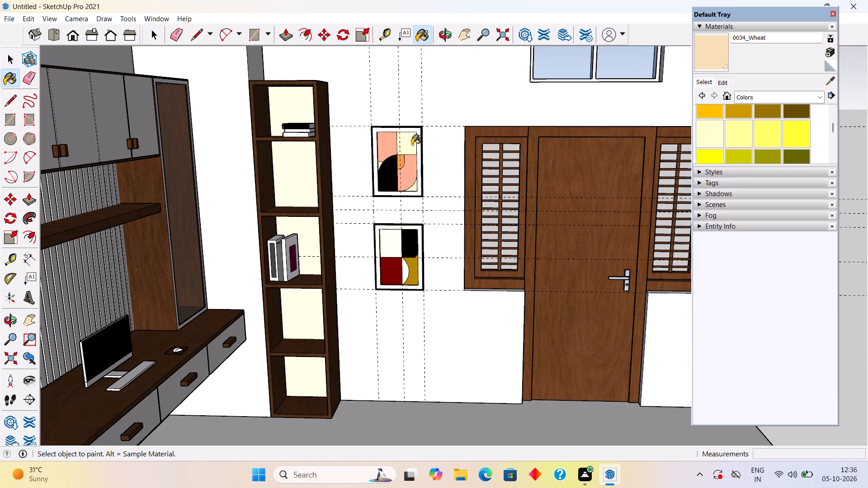
scroll(388, 249, "up", 5)
left_click(388, 247)
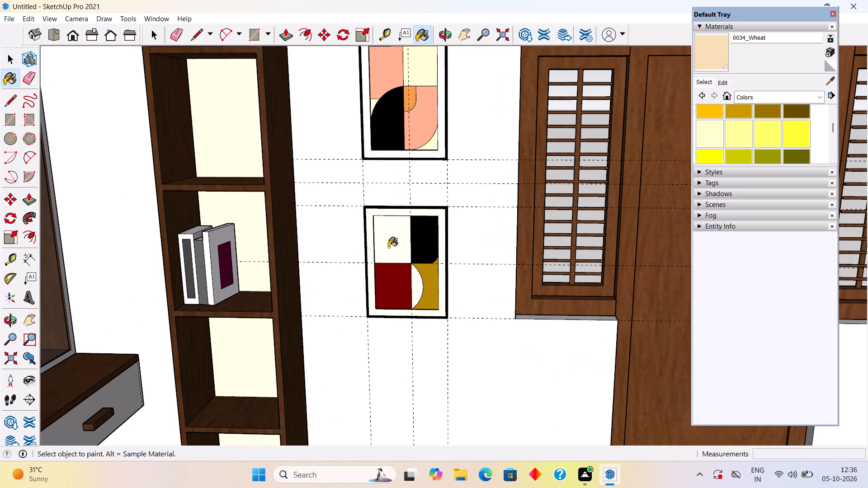
scroll(391, 247, "up", 5)
key("space")
triple_click(392, 247)
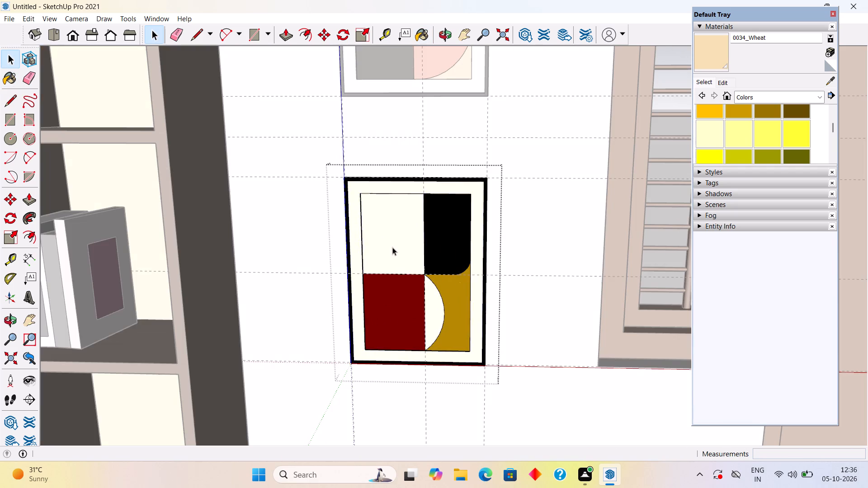
triple_click(392, 247)
scroll(387, 243, "up", 5)
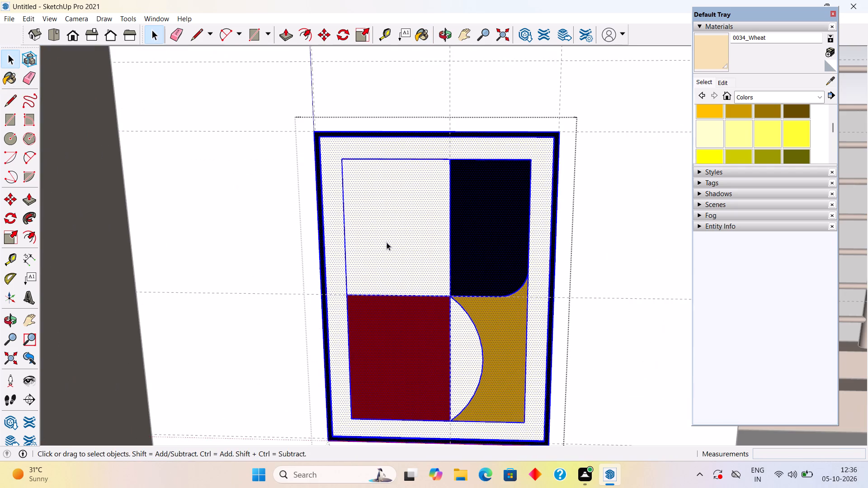
left_click(387, 242)
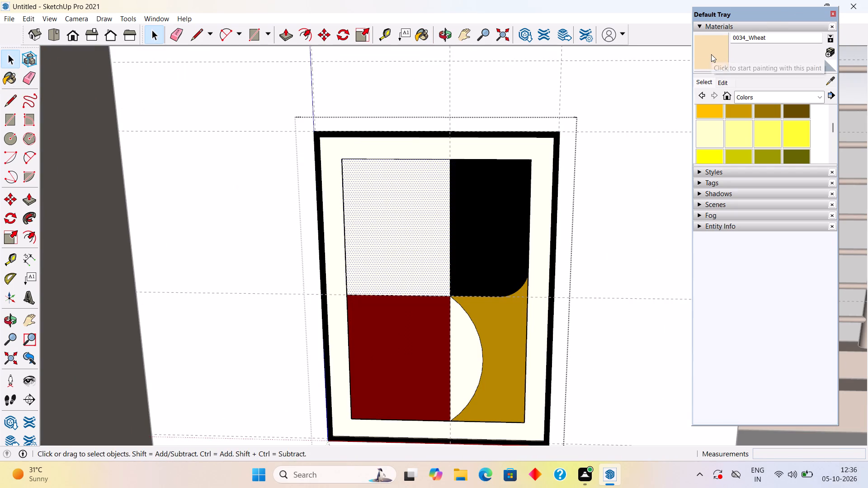
left_click(711, 54)
left_click(426, 231)
Paint the arc segment beside the dark red rectangle with 0034_Wheat and exit the lower frame group.
scroll(462, 362, "up", 5)
left_click(462, 361)
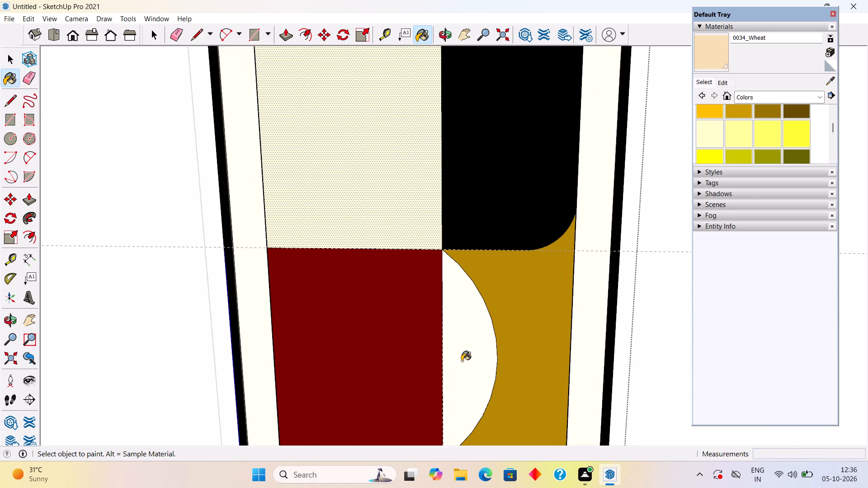
scroll(462, 361, "down", 13)
key("space")
scroll(460, 358, "down", 3)
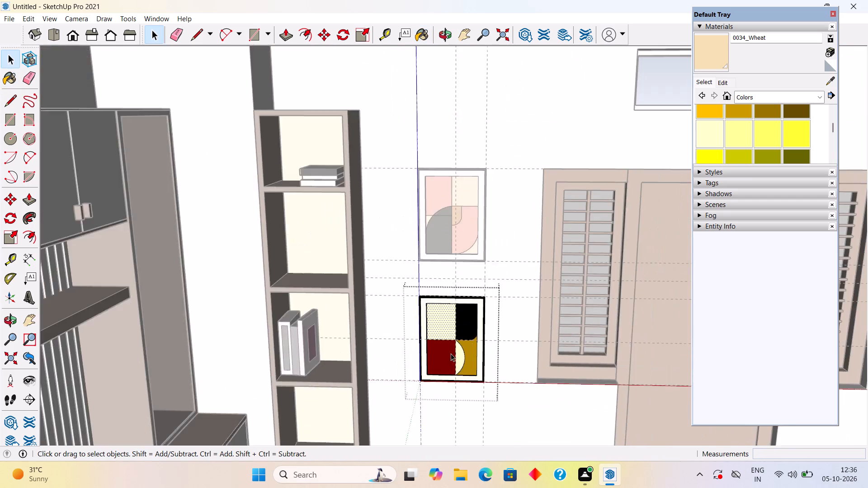
scroll(451, 353, "down", 9)
scroll(430, 284, "down", 5)
left_click(360, 144)
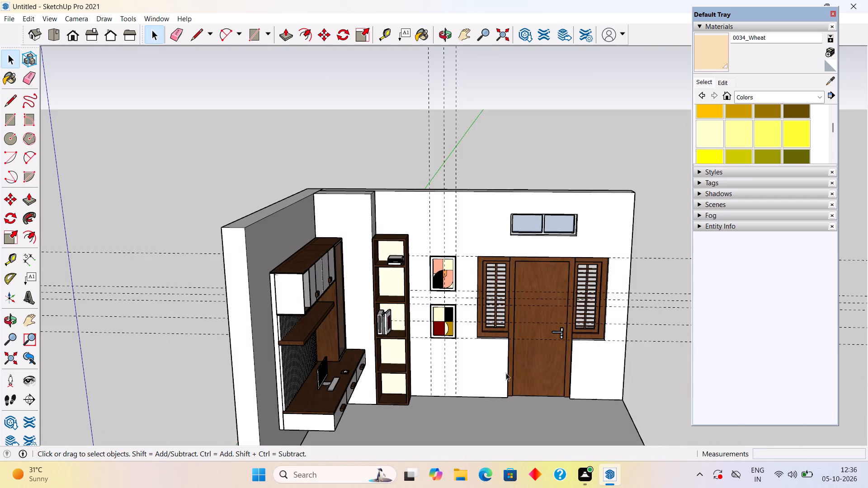
Delete all guide lines from the model.
scroll(479, 369, "up", 5)
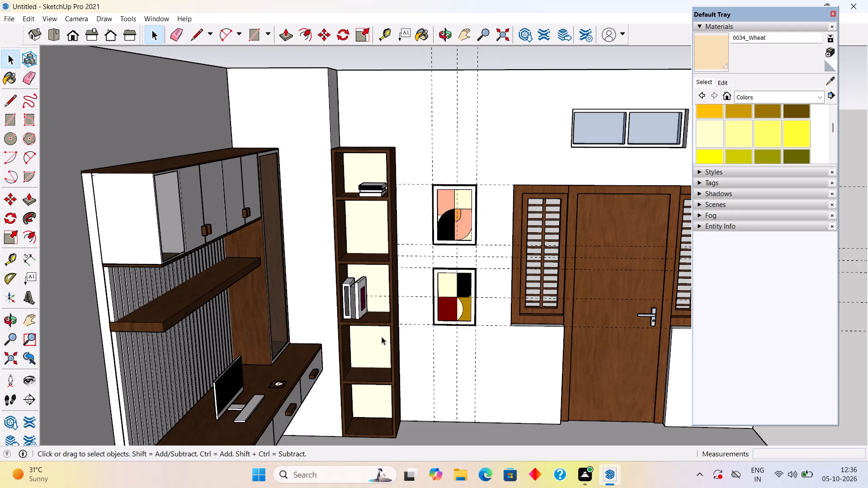
scroll(509, 286, "down", 4)
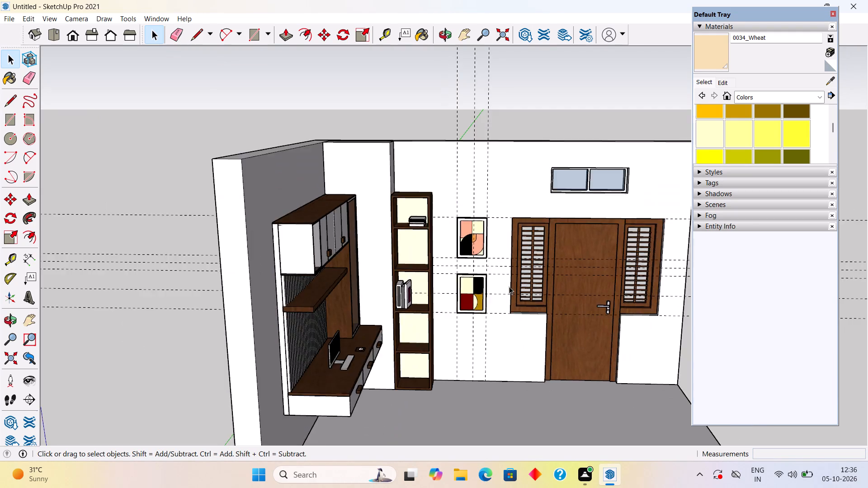
scroll(509, 286, "down", 4)
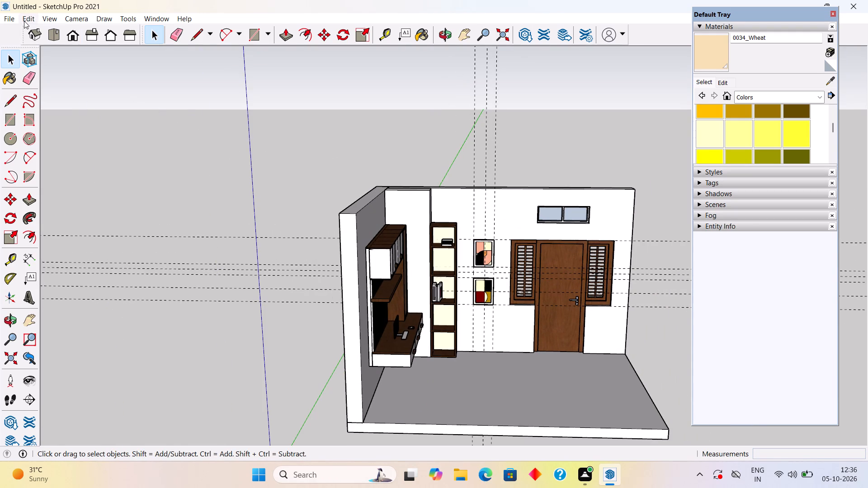
left_click(26, 17)
left_click(84, 119)
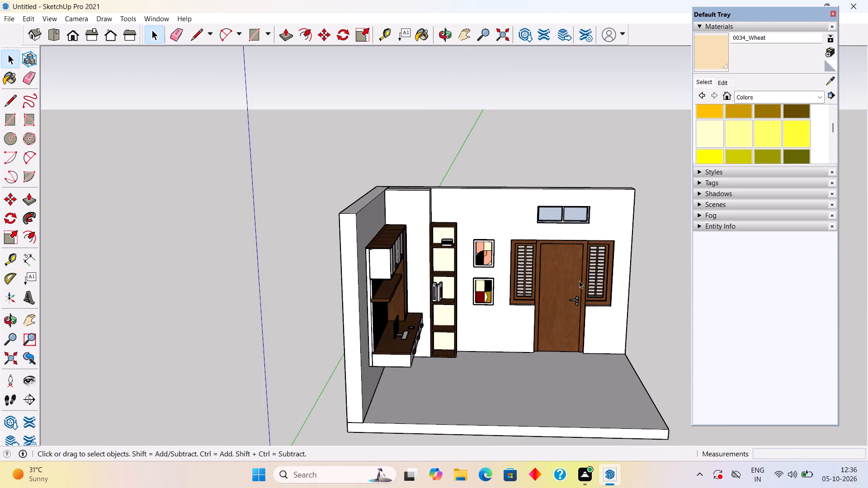
Examine the whole room from several angles, including the desk unit, shelf, framed artworks and door.
scroll(509, 293, "up", 4)
scroll(536, 289, "down", 6)
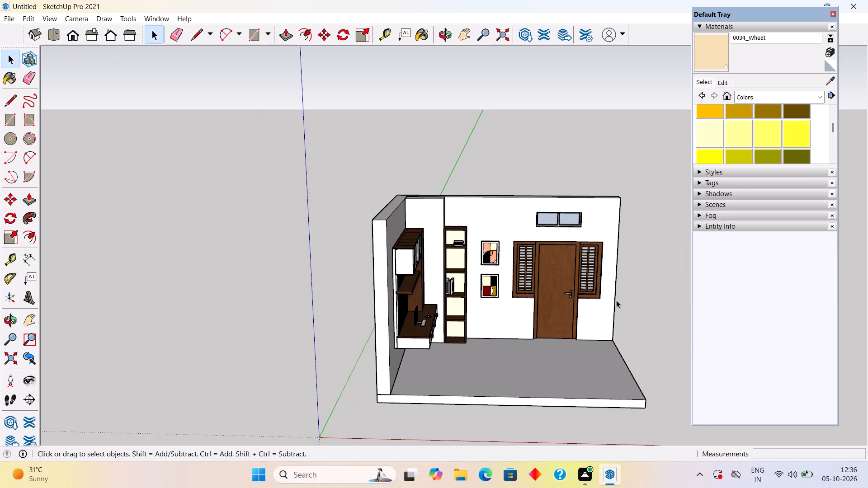
scroll(616, 300, "up", 5)
middle_click_drag(628, 304, 628, 299)
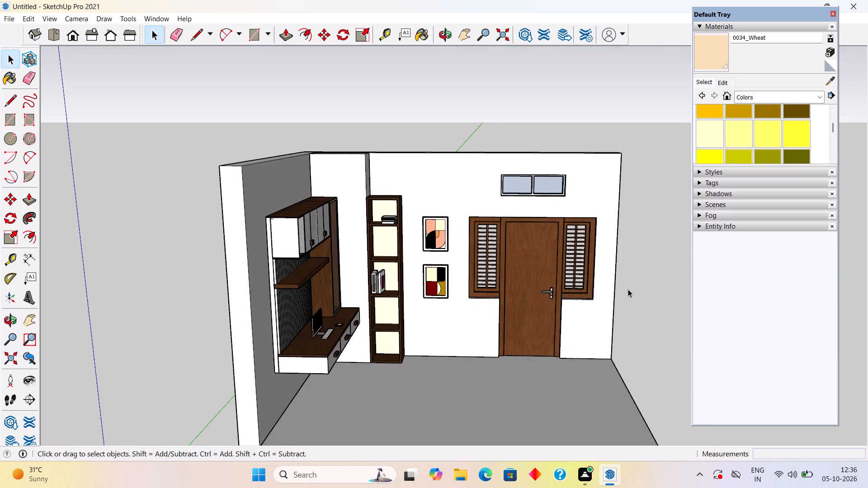
scroll(627, 288, "up", 3)
scroll(624, 284, "down", 1)
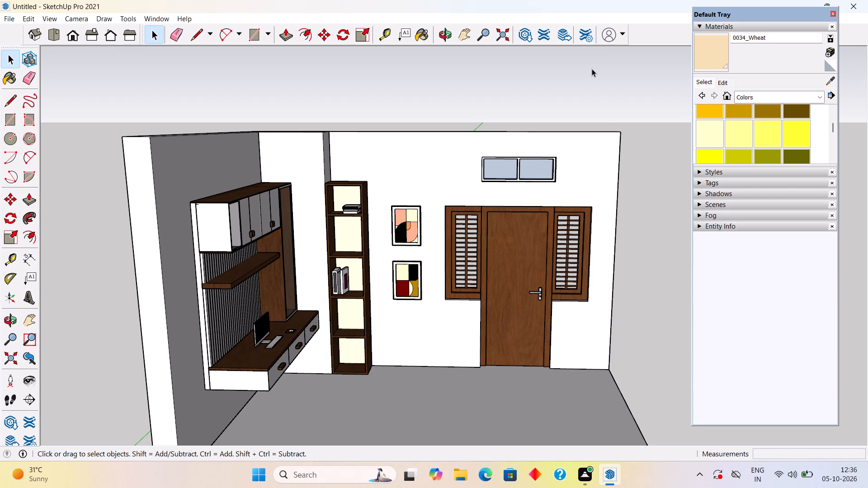
left_click(405, 285)
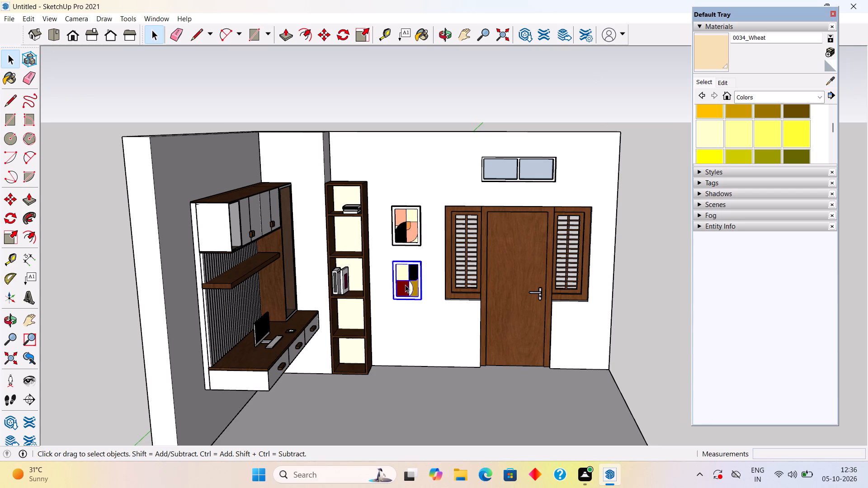
scroll(438, 211, "up", 8)
scroll(439, 219, "down", 8)
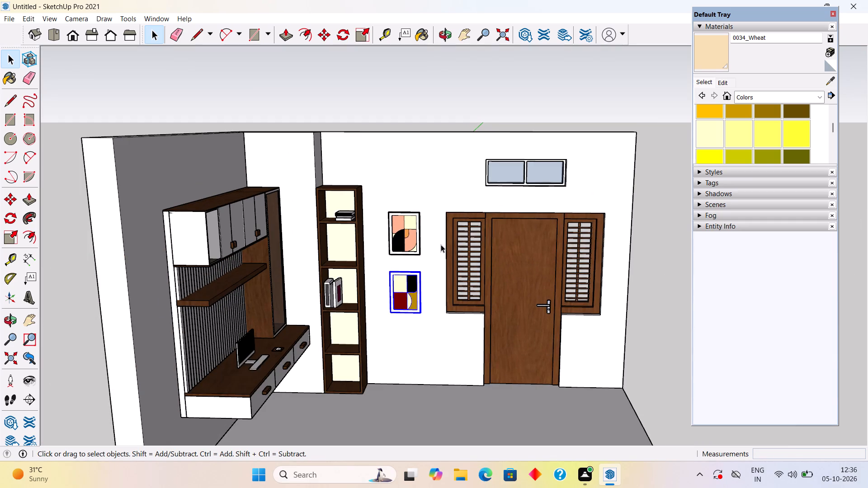
left_click(330, 114)
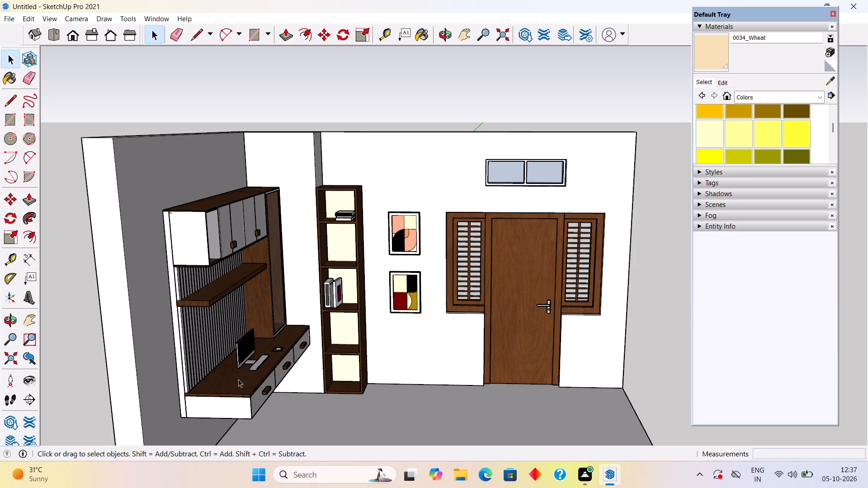
middle_click_drag(236, 377, 122, 382)
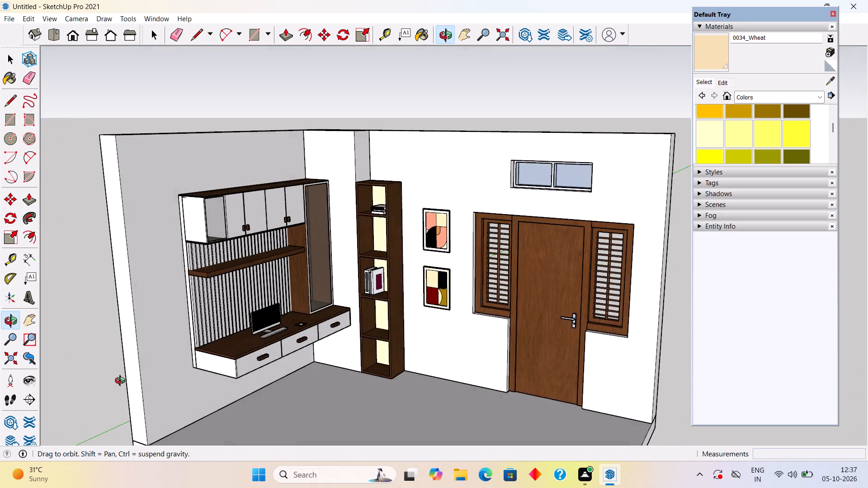
middle_click_drag(122, 382, 108, 395)
scroll(108, 395, "down", 2)
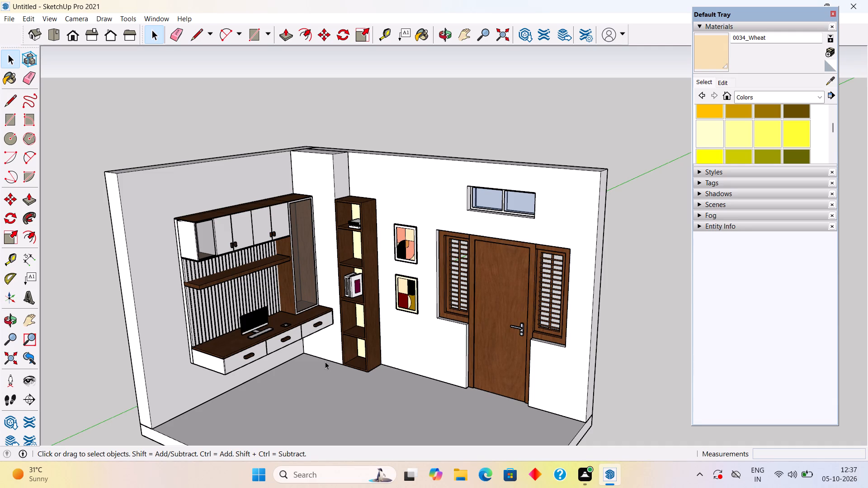
scroll(325, 361, "down", 2)
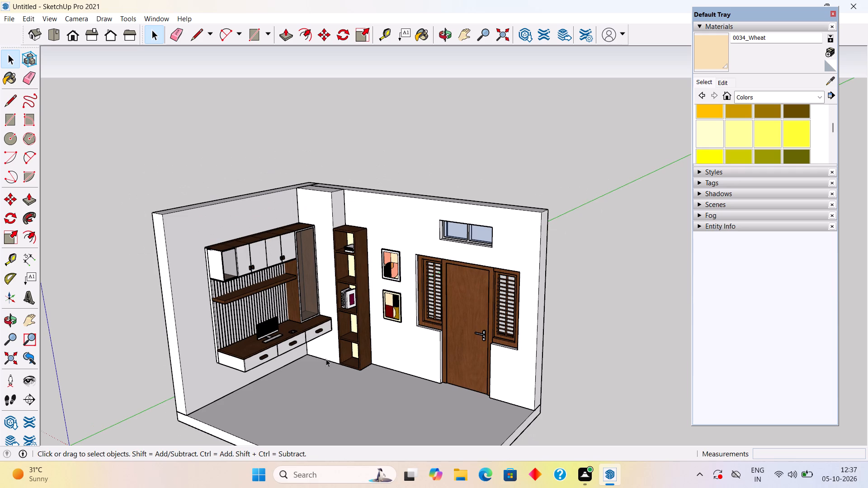
scroll(326, 357, "down", 3)
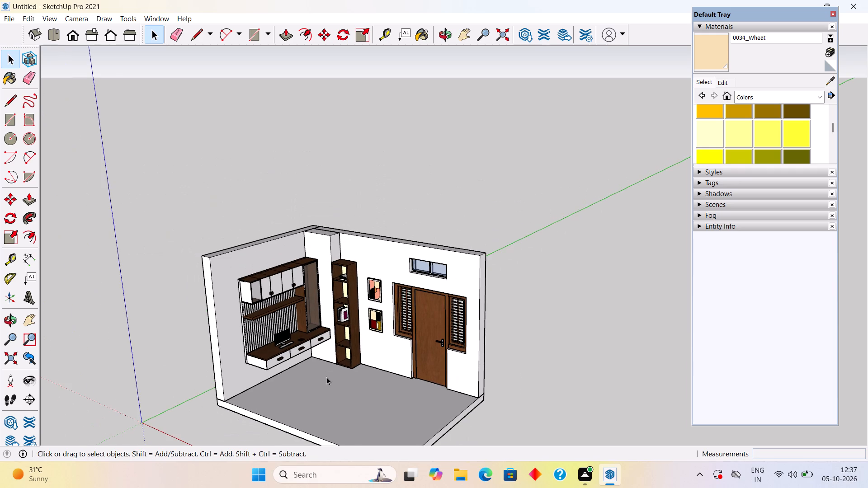
scroll(326, 377, "down", 1)
middle_click_drag(386, 349, 399, 325)
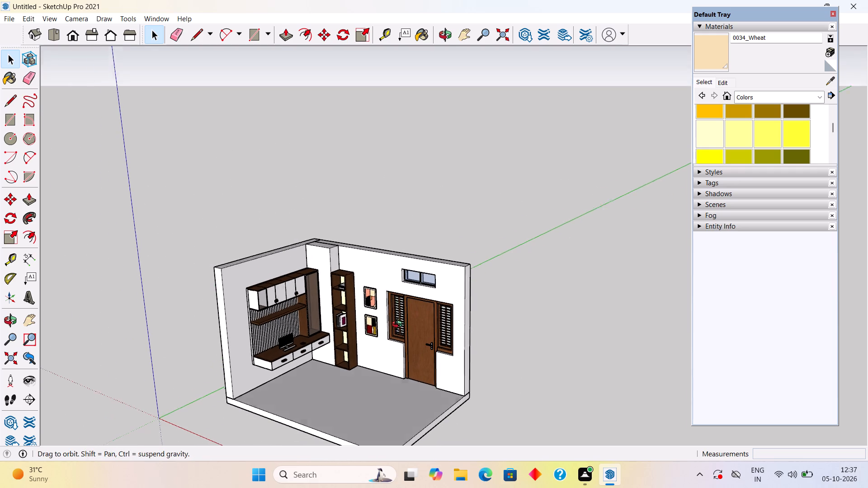
middle_click_drag(399, 325, 528, 295)
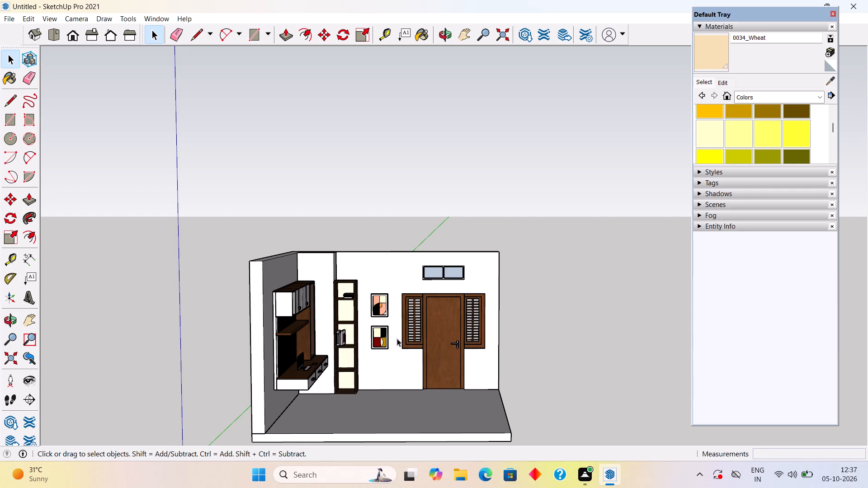
scroll(402, 291, "up", 5)
scroll(358, 255, "up", 3)
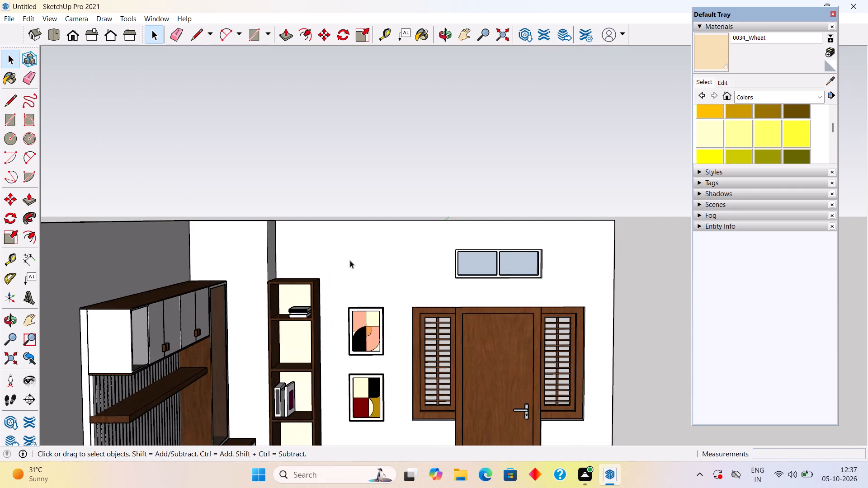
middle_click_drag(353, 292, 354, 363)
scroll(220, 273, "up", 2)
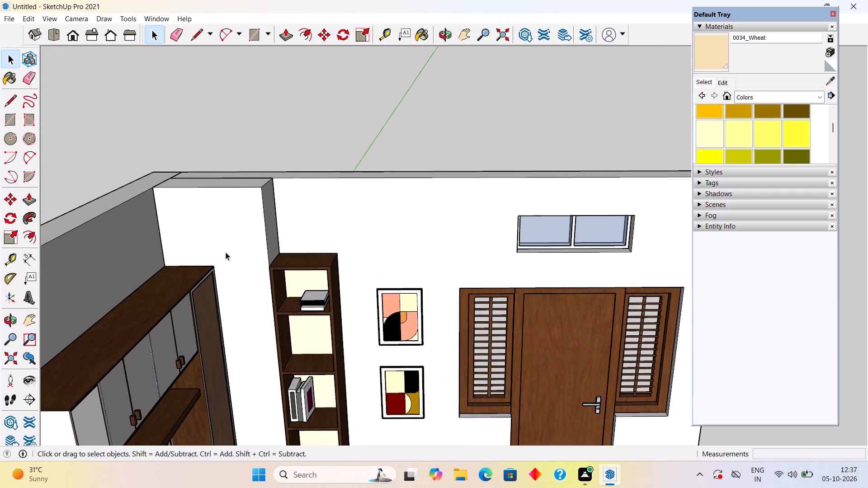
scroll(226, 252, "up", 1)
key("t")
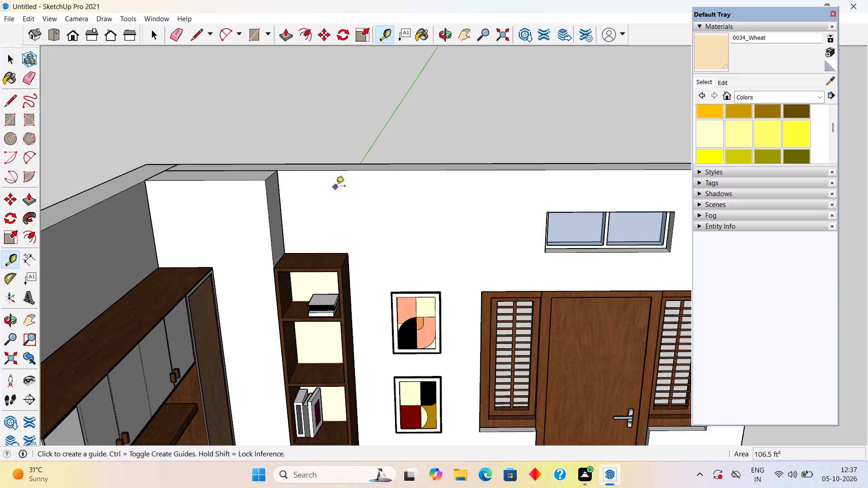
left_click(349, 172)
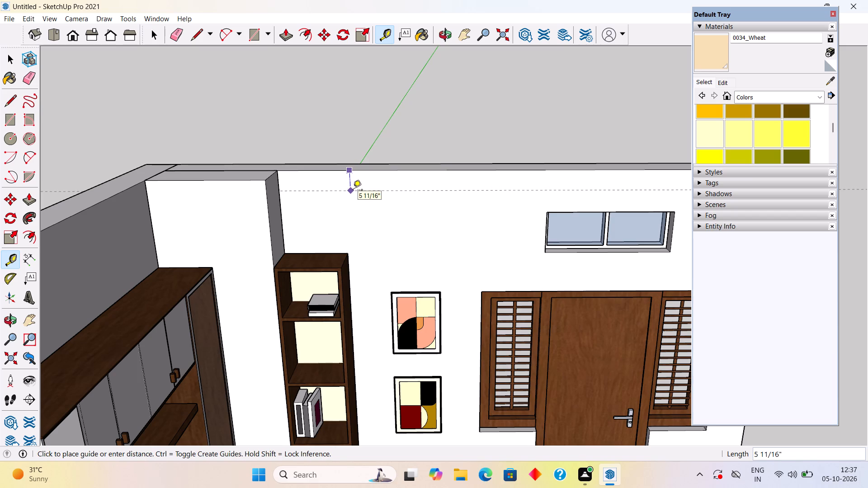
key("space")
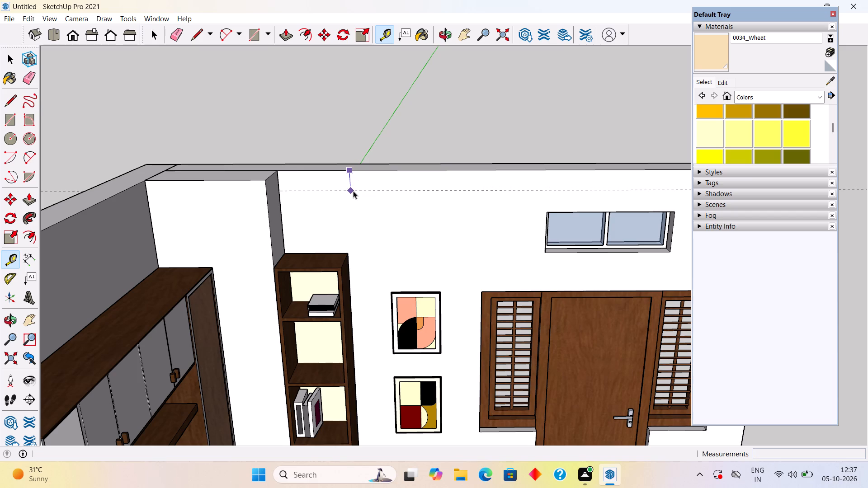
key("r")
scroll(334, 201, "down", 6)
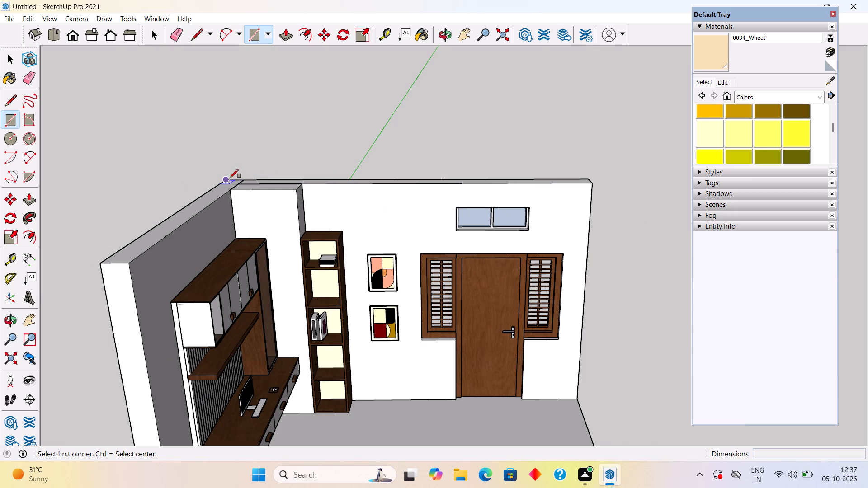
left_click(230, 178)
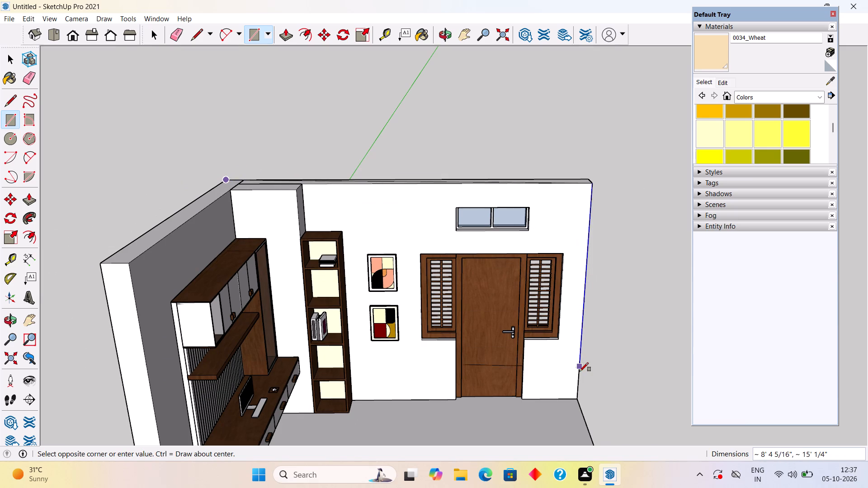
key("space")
Draw a rectangle over the wall tops from the back wall's free outer corner to the front outer corner of the desk-side wall.
scroll(582, 376, "down", 5)
scroll(536, 306, "down", 5)
middle_click_drag(558, 360, 560, 377)
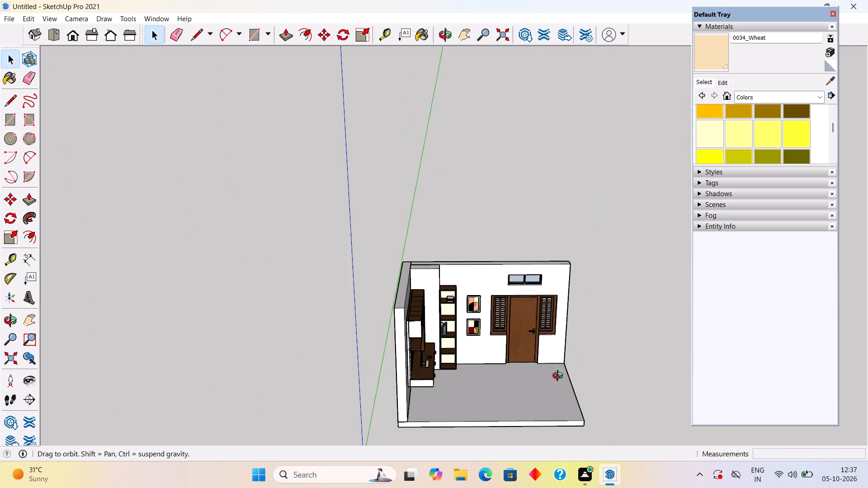
middle_click_drag(560, 377, 559, 446)
scroll(561, 436, "down", 1)
middle_click_drag(403, 162, 426, 306)
scroll(426, 306, "up", 3)
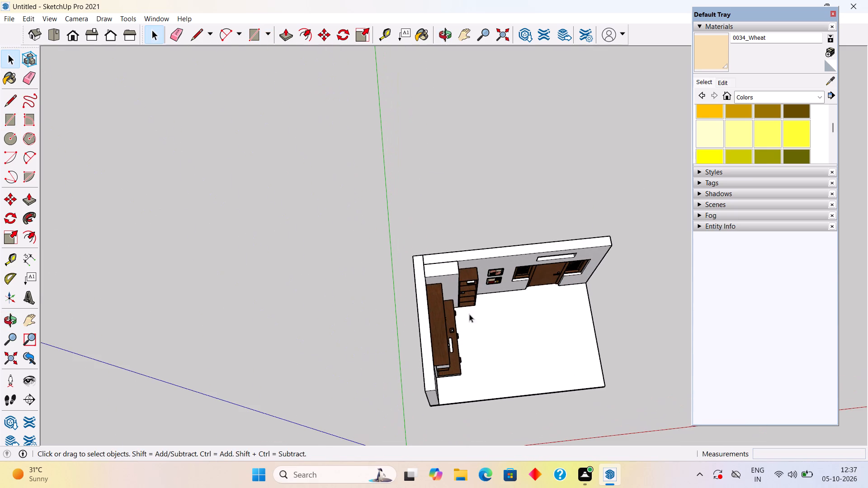
key("p")
key("r")
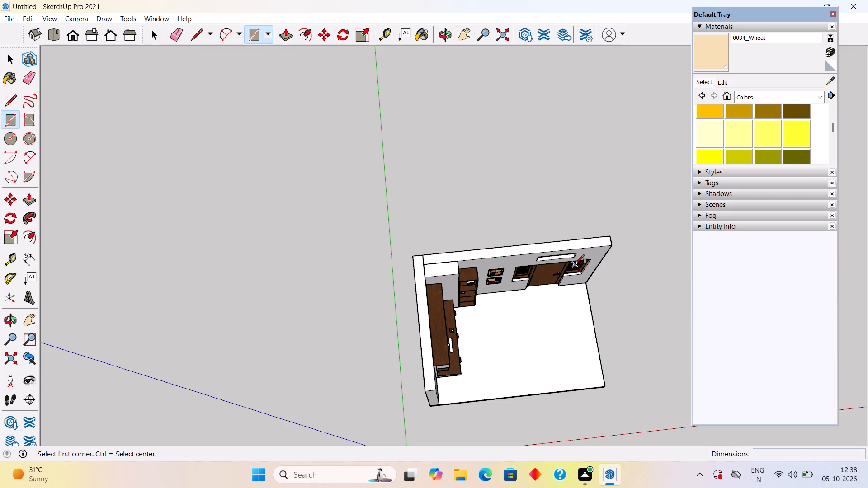
left_click(611, 237)
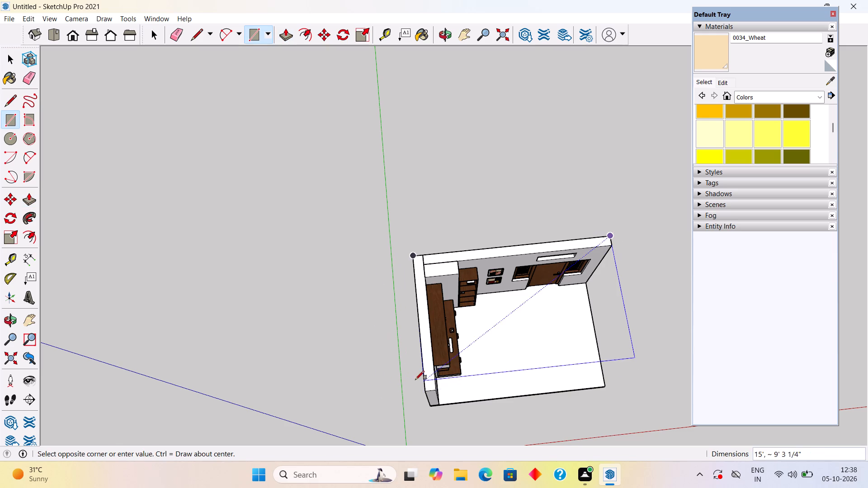
left_click(424, 392)
key("space")
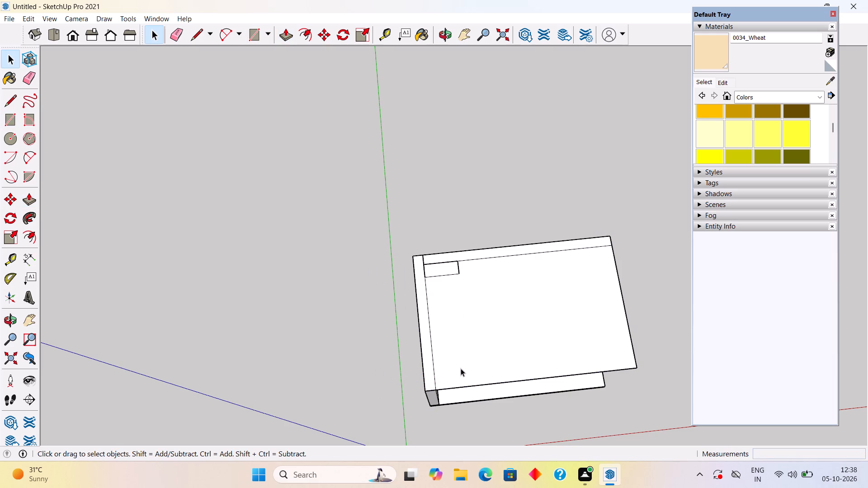
Push/Pull the rectangle over the walls upward by 6" to form the ceiling slab.
left_click(461, 368)
key("p")
left_click(461, 368)
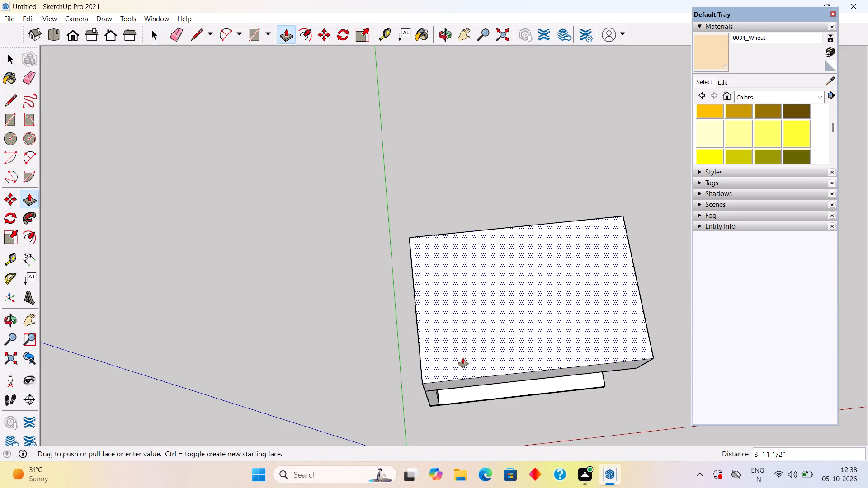
type("6\"")
key("Return")
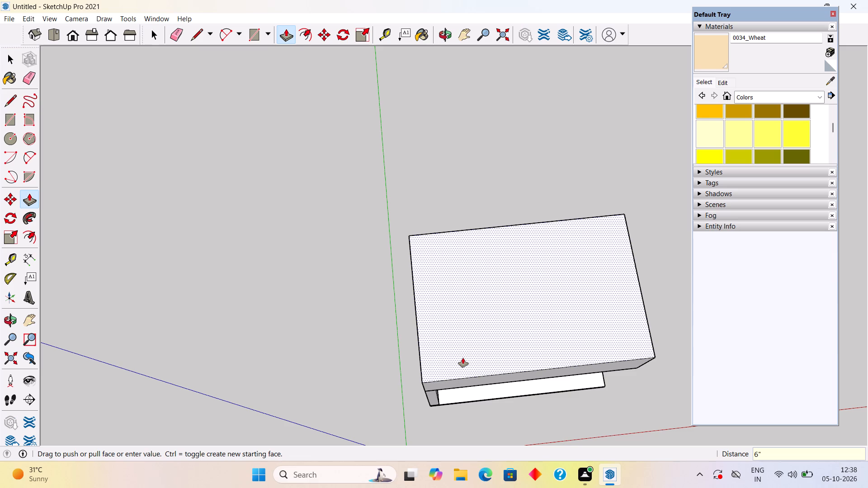
key("space")
Select the entire ceiling slab and make it a group.
middle_click_drag(489, 422, 489, 334)
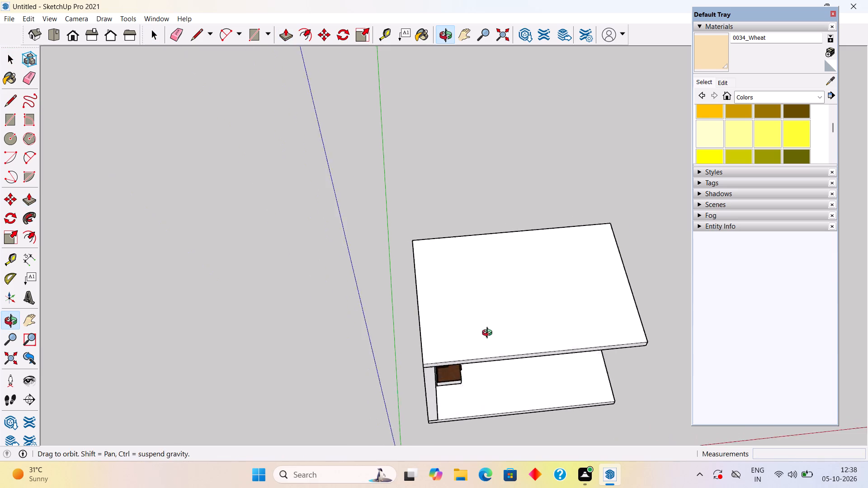
middle_click_drag(489, 334, 485, 272)
triple_click(487, 297)
right_click(487, 297)
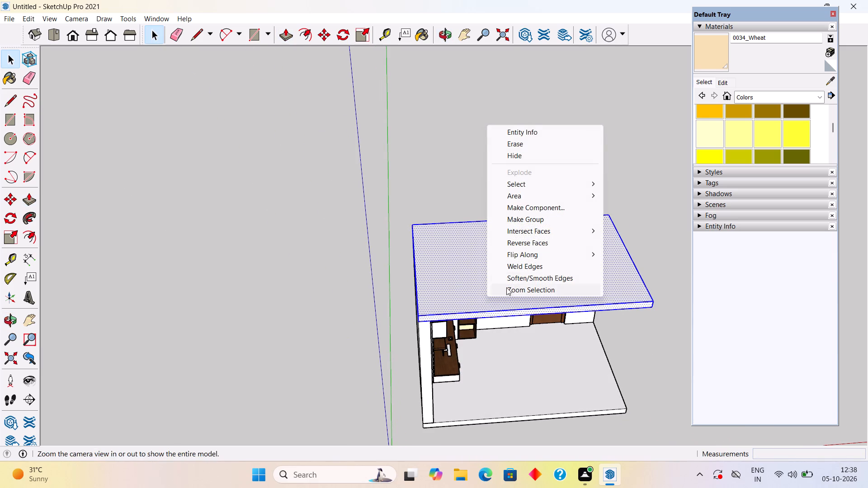
left_click(526, 217)
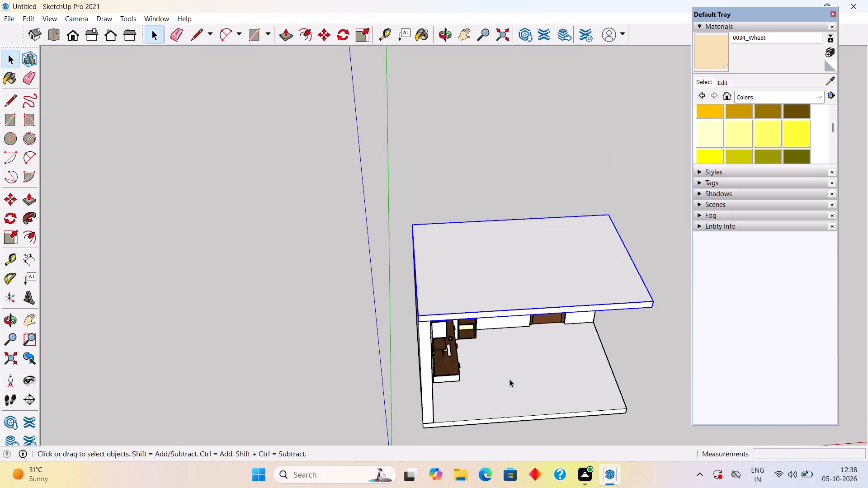
Examine the underside of the ceiling slab and the wall junctions above the desk unit and shelf.
middle_click_drag(498, 346, 442, 148)
middle_click_drag(528, 337, 526, 266)
middle_click_drag(511, 287, 509, 340)
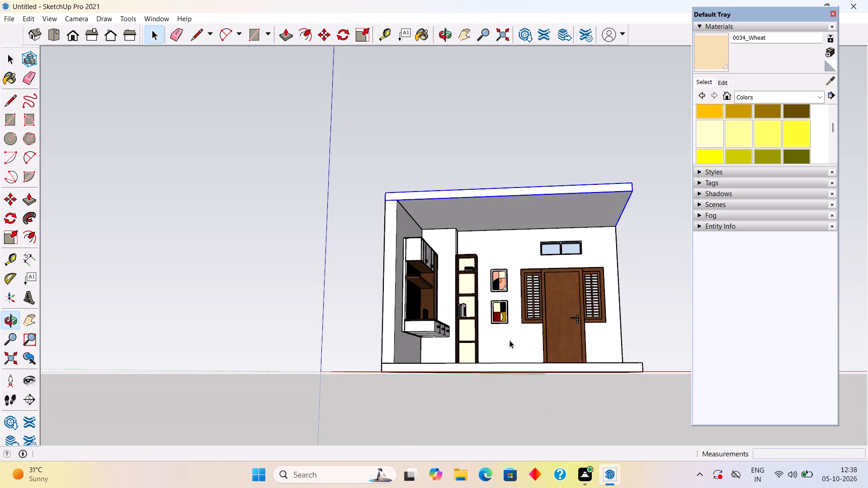
middle_click_drag(509, 340, 511, 344)
scroll(481, 229, "up", 7)
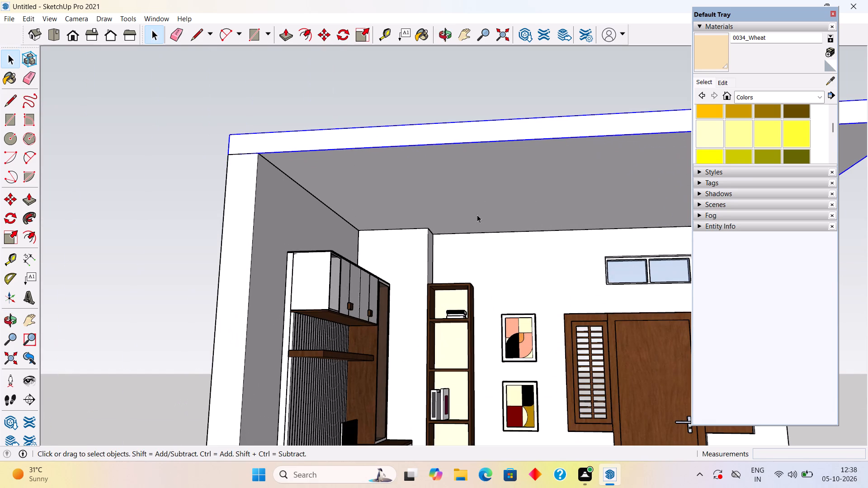
middle_click_drag(490, 267, 487, 294)
scroll(488, 294, "down", 2)
middle_click_drag(443, 217, 414, 206)
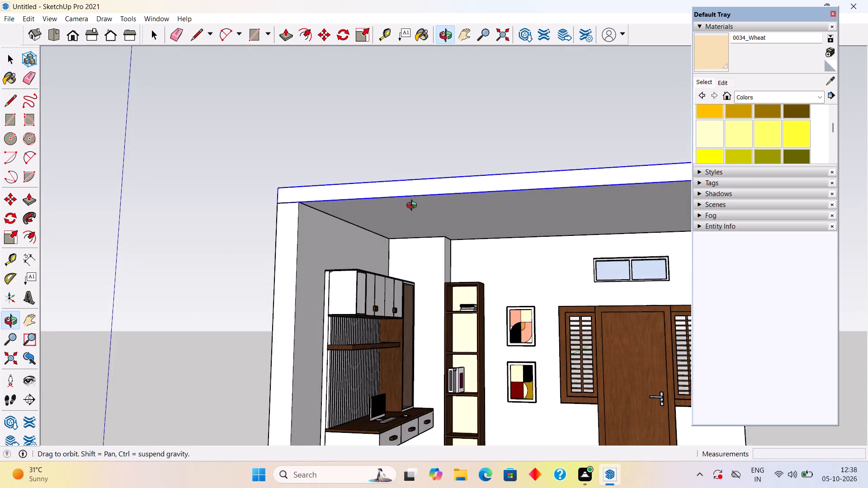
middle_click_drag(414, 206, 398, 207)
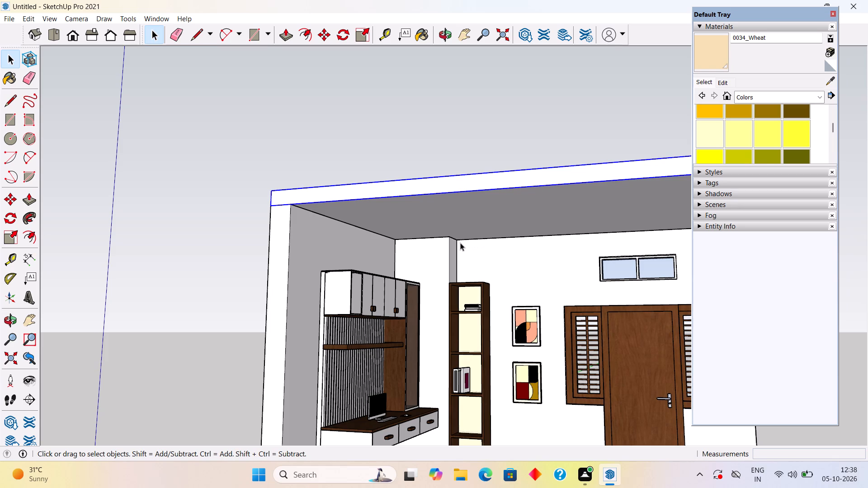
scroll(452, 248, "up", 2)
middle_click_drag(434, 239, 450, 257)
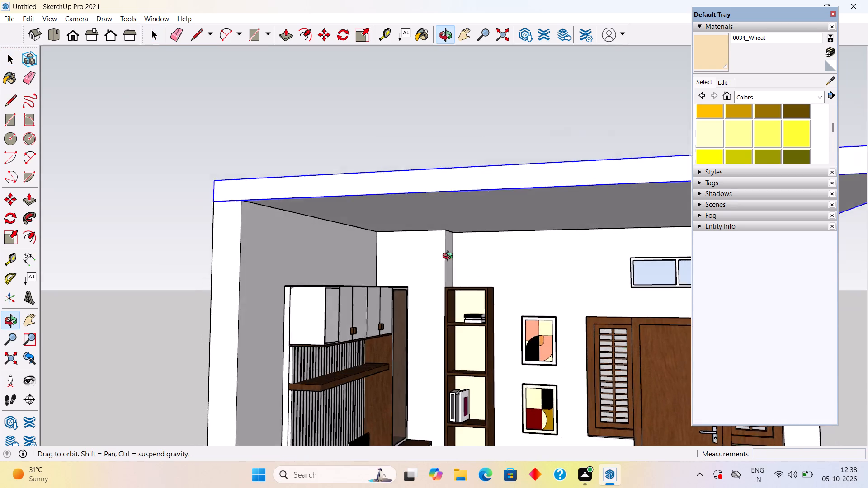
middle_click_drag(450, 257, 530, 232)
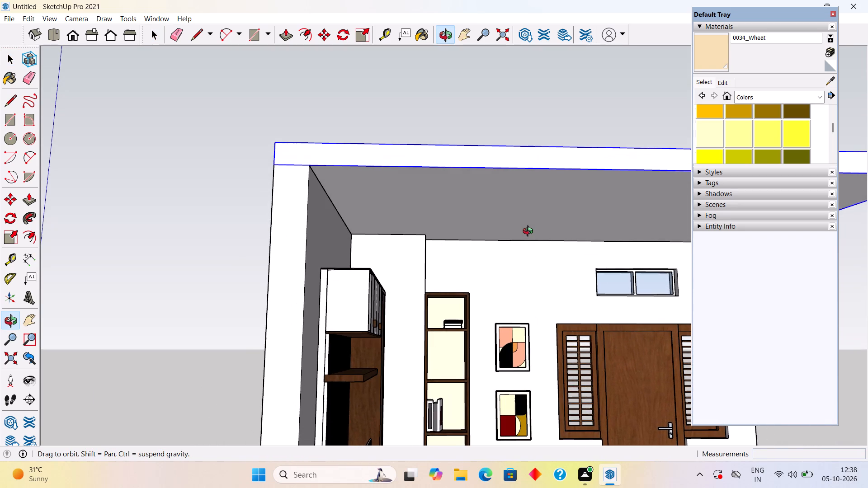
middle_click_drag(530, 232, 527, 238)
scroll(526, 240, "down", 1)
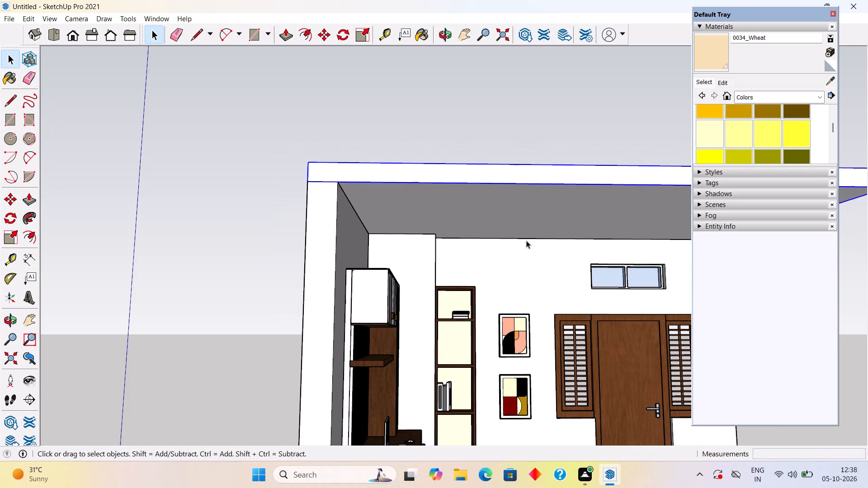
Hide the column group in the corner between the desk unit and the bookshelf.
left_click(419, 283)
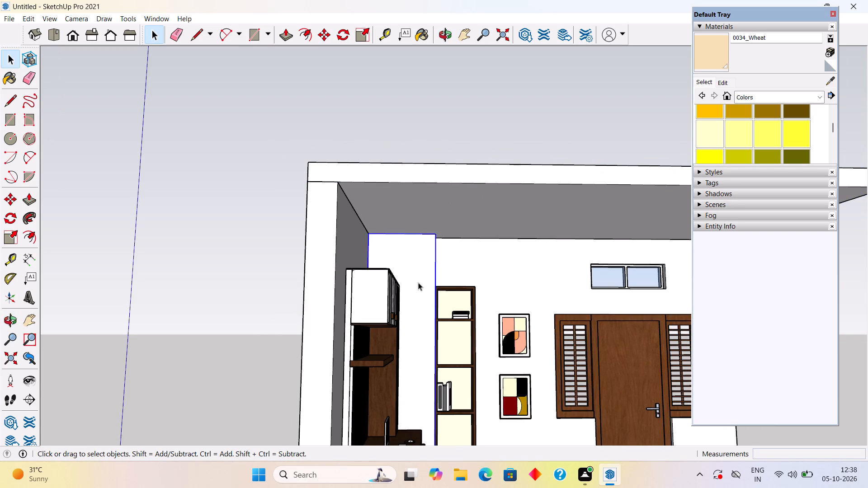
right_click(413, 276)
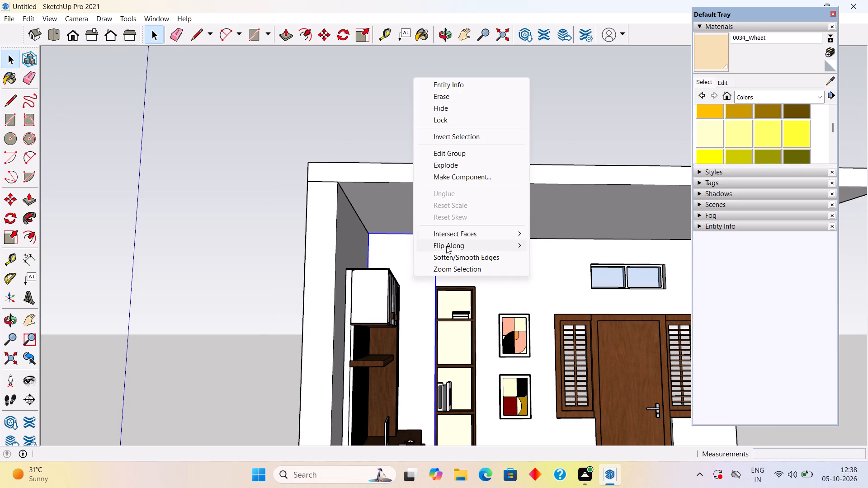
left_click(449, 106)
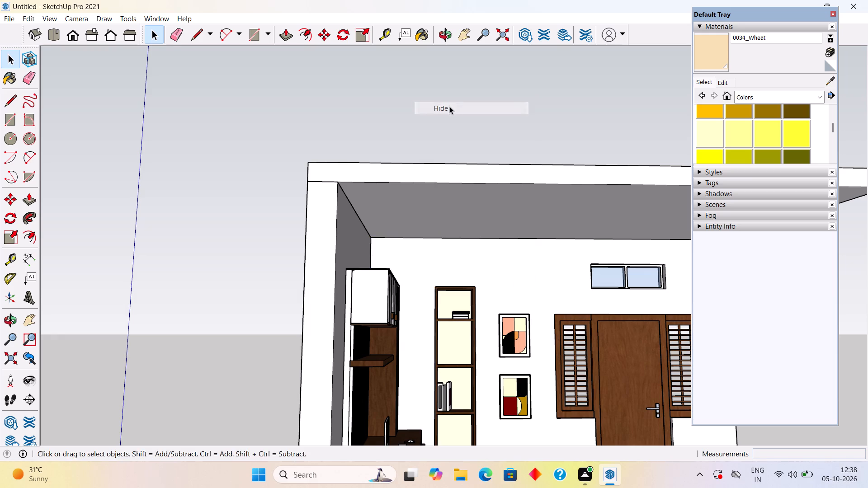
Place two horizontal guides on the back wall, one 6" below the ceiling and one 2" above that guide.
middle_click_drag(458, 112, 409, 129)
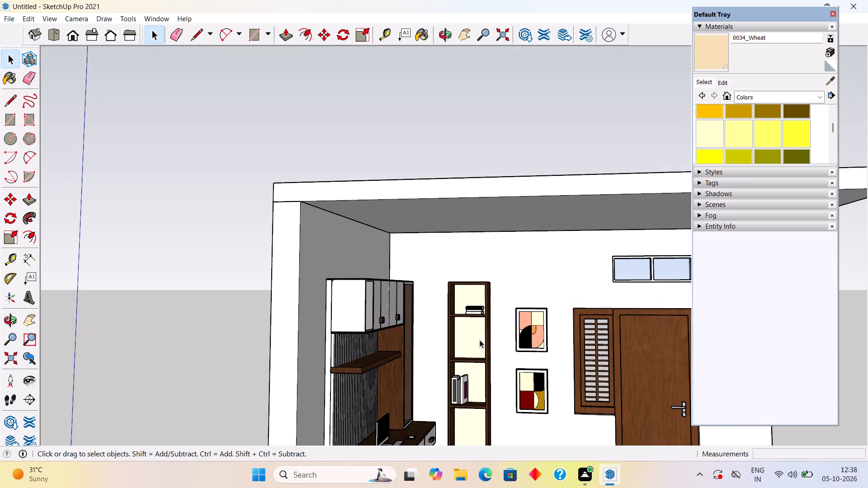
middle_click_drag(481, 339, 526, 314)
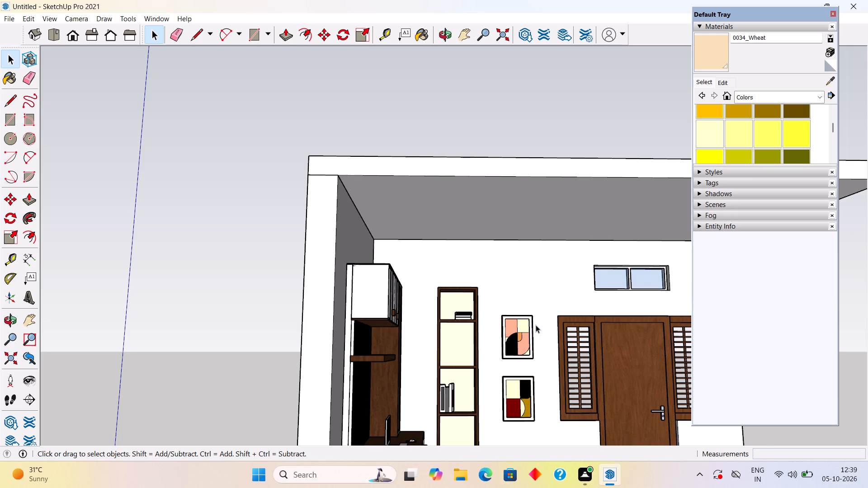
scroll(536, 325, "up", 1)
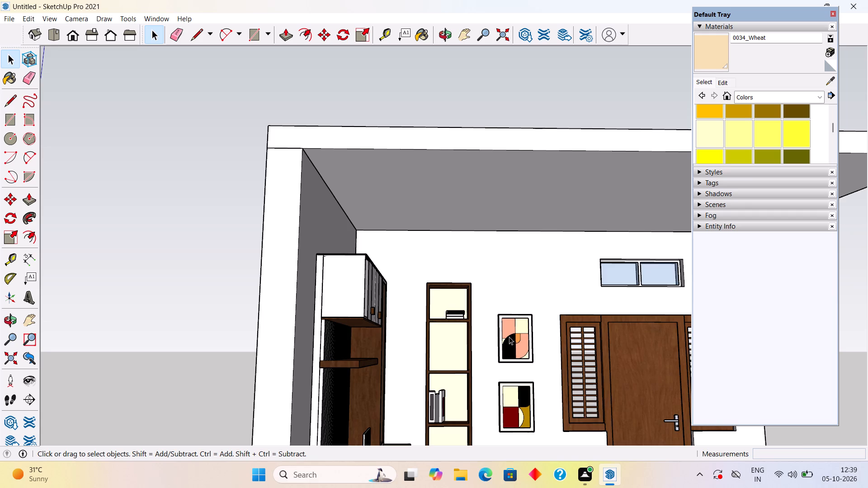
scroll(438, 300, "up", 2)
middle_click_drag(403, 291, 411, 337)
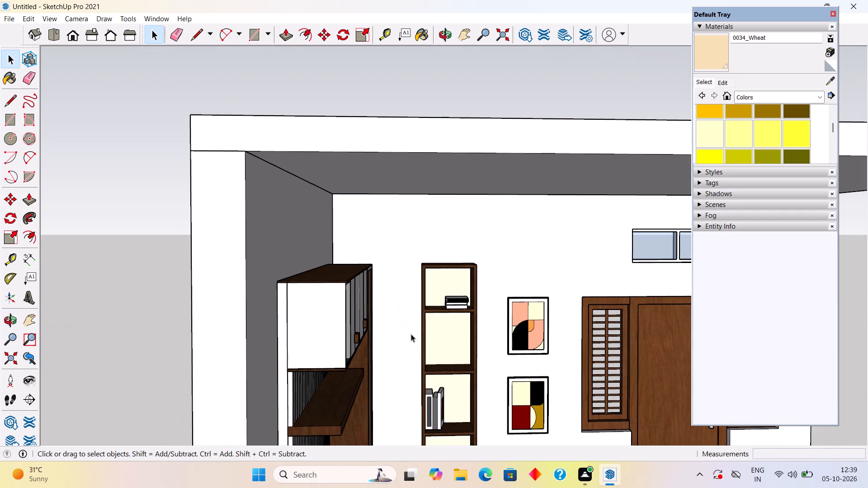
key("t")
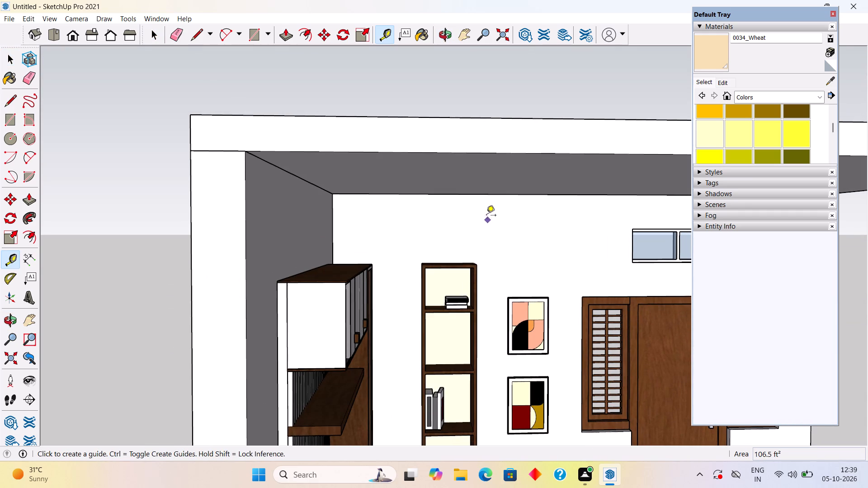
left_click(485, 196)
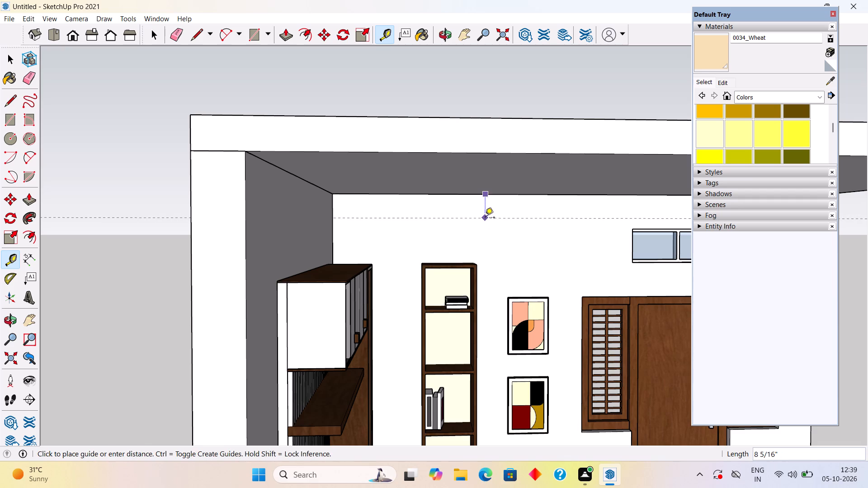
type("6\"")
key("Return")
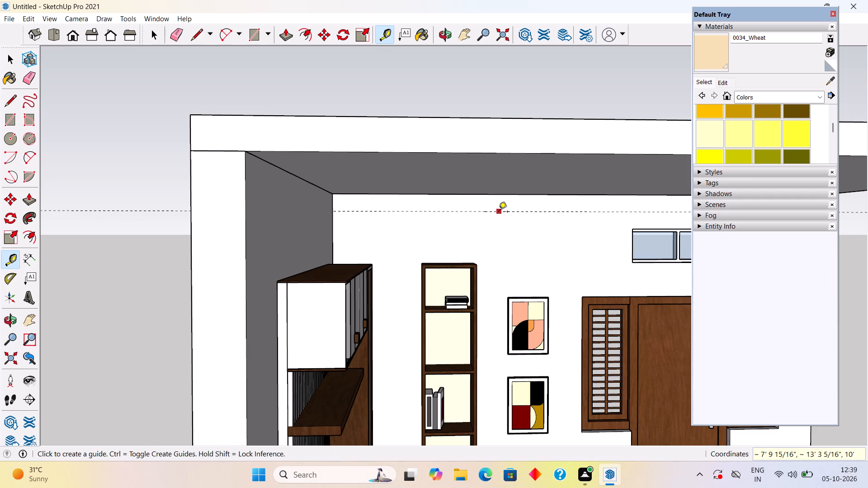
left_click(499, 212)
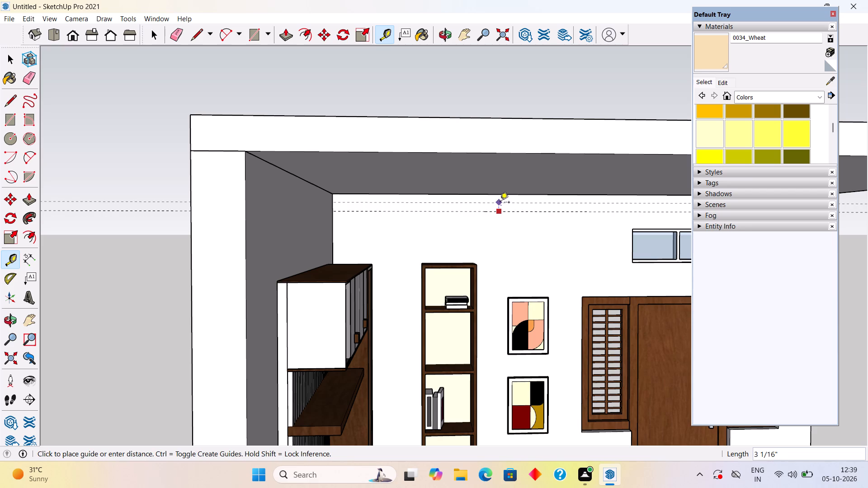
type("2\"")
key("Return")
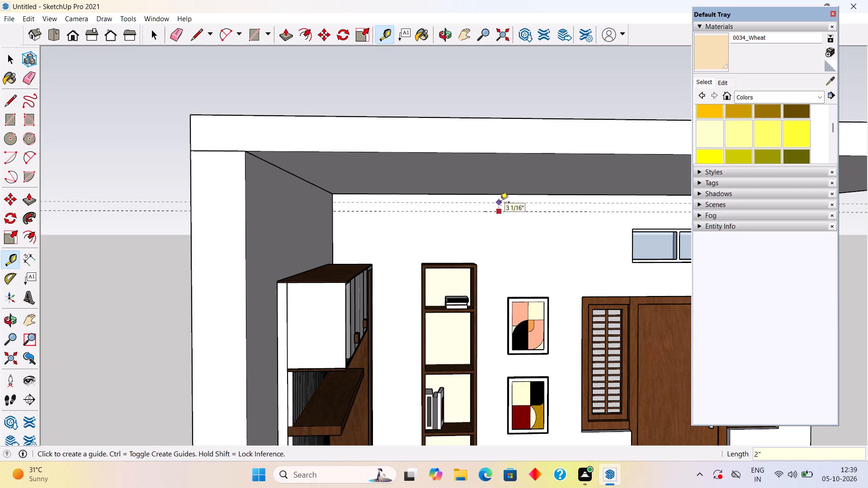
key("space")
Draw a strip rectangle about 14' 3" by 2" between the two guides along the full length of the back wall.
type("r")
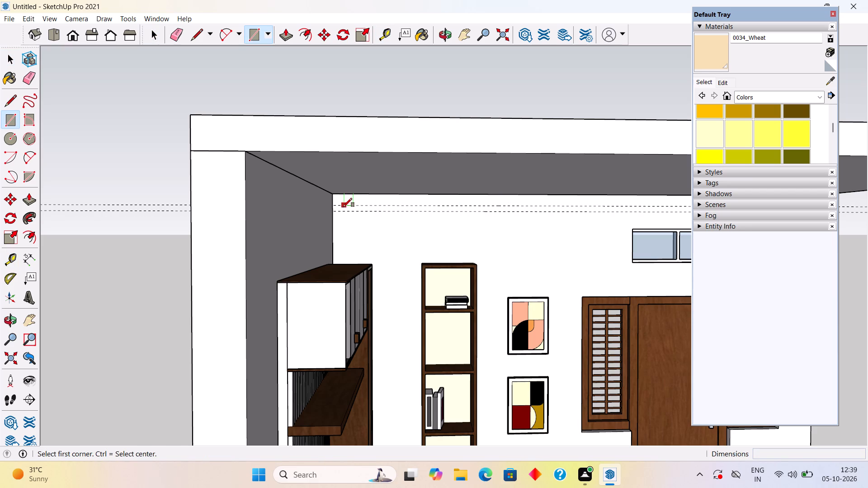
left_click(335, 207)
scroll(439, 217, "down", 2)
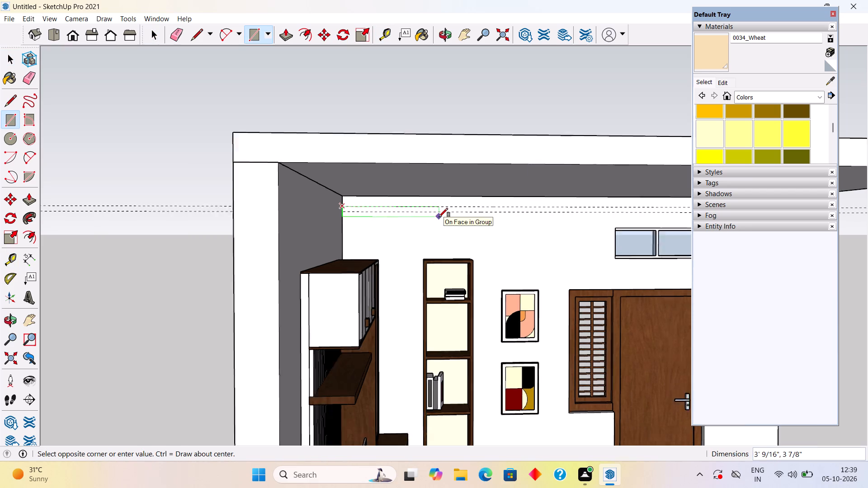
scroll(439, 217, "down", 2)
scroll(640, 216, "down", 6)
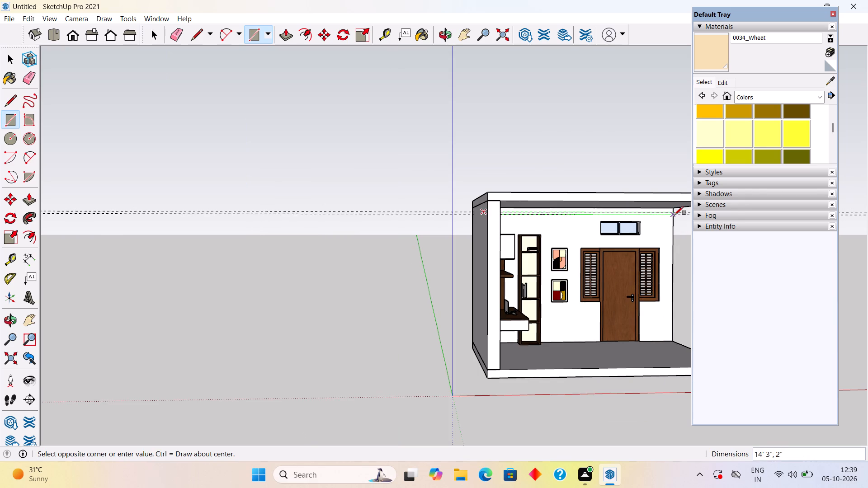
scroll(675, 215, "up", 4)
left_click(675, 215)
key("space")
Extrude the back-wall strip 9' 3" across the room with Push/Pull and group the resulting panel.
key("p")
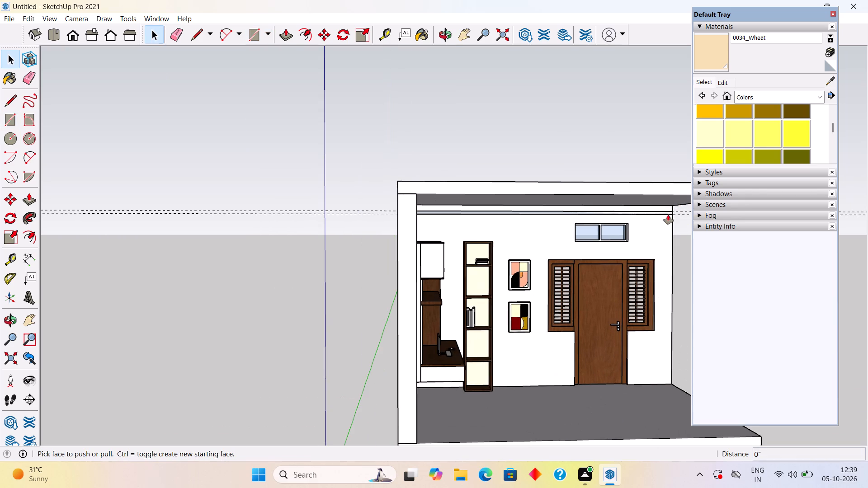
scroll(646, 218, "up", 10)
left_click(646, 209)
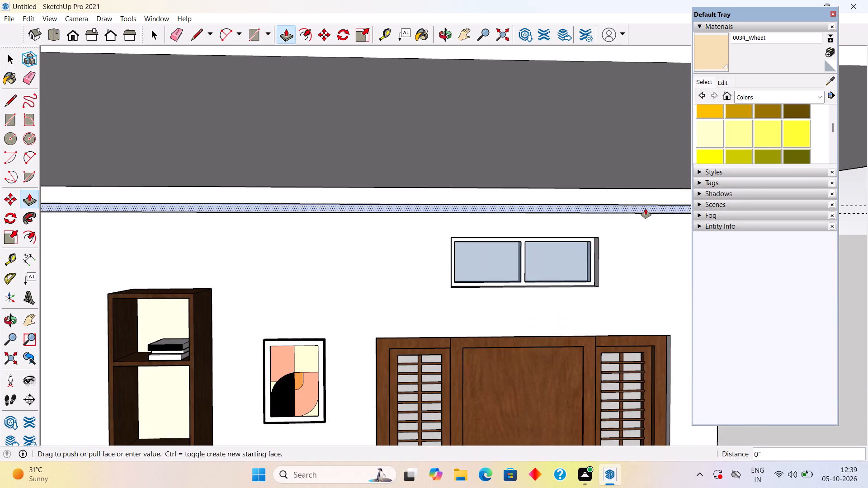
scroll(639, 230, "down", 6)
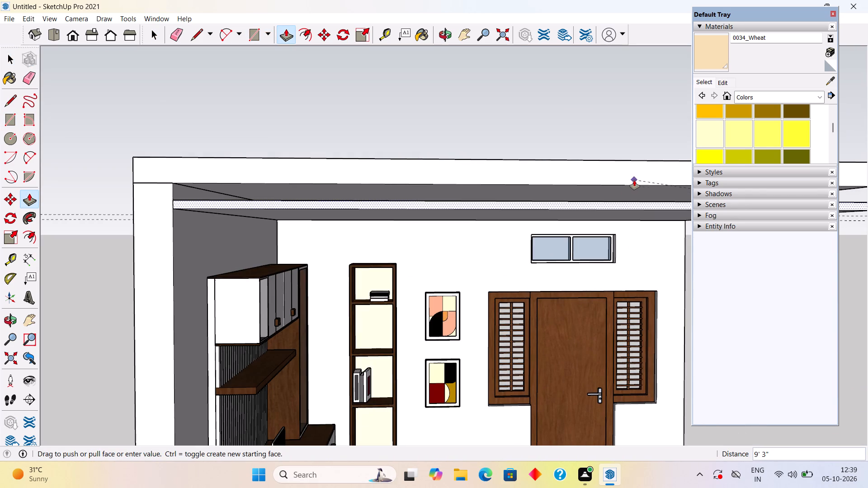
left_click(636, 186)
key("space")
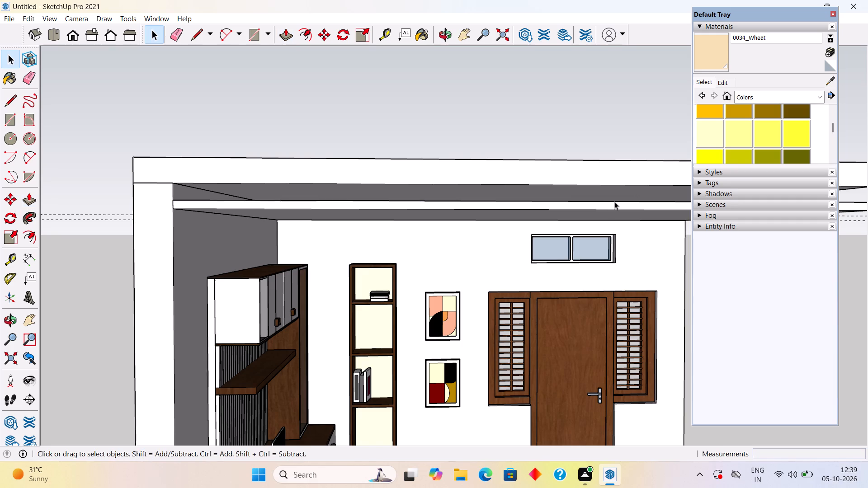
triple_click(607, 209)
right_click(607, 210)
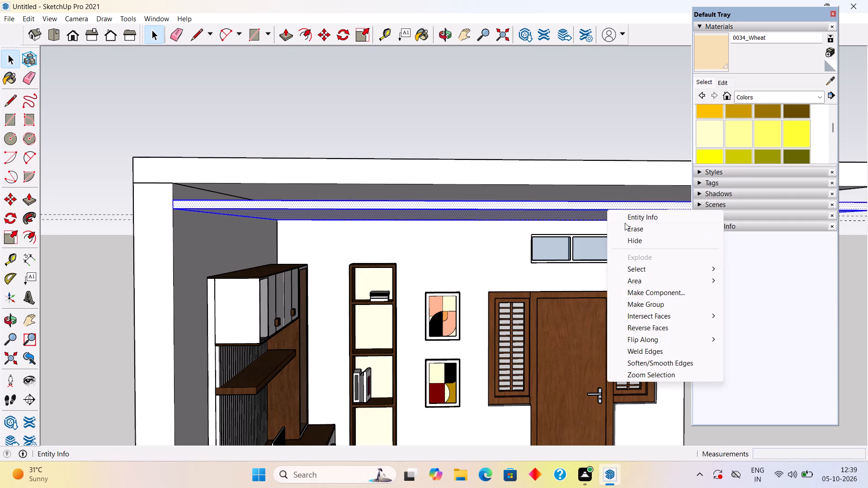
left_click(636, 303)
left_click(588, 148)
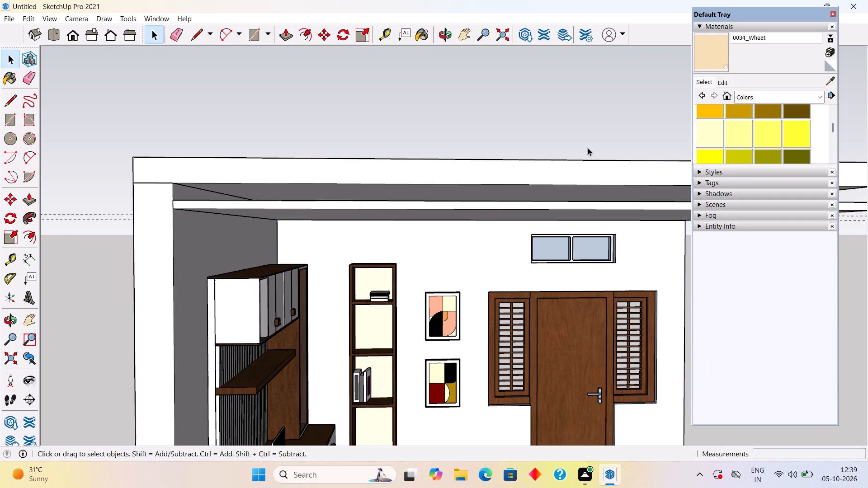
Examine the underside of the new panel and its junctions with the walls and the ceiling slab.
scroll(559, 222, "up", 4)
middle_click_drag(452, 175, 467, 145)
scroll(485, 188, "up", 4)
scroll(488, 186, "down", 4)
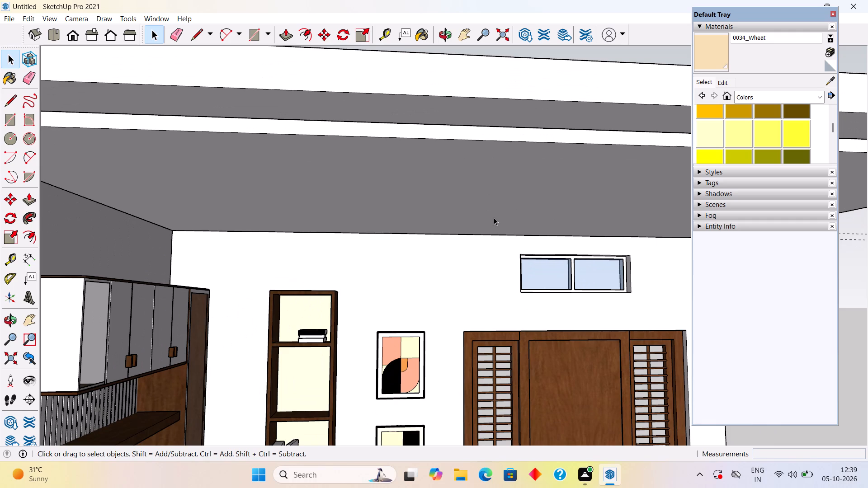
scroll(494, 217, "down", 4)
middle_click_drag(486, 215, 473, 170)
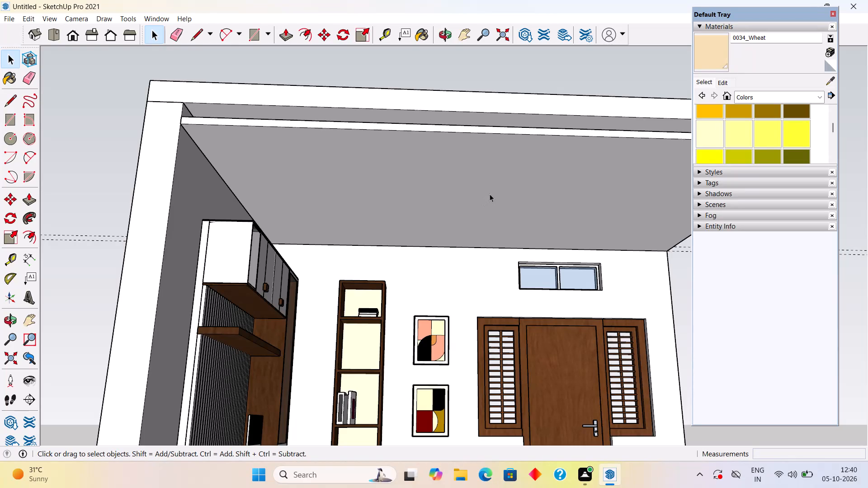
scroll(490, 194, "down", 2)
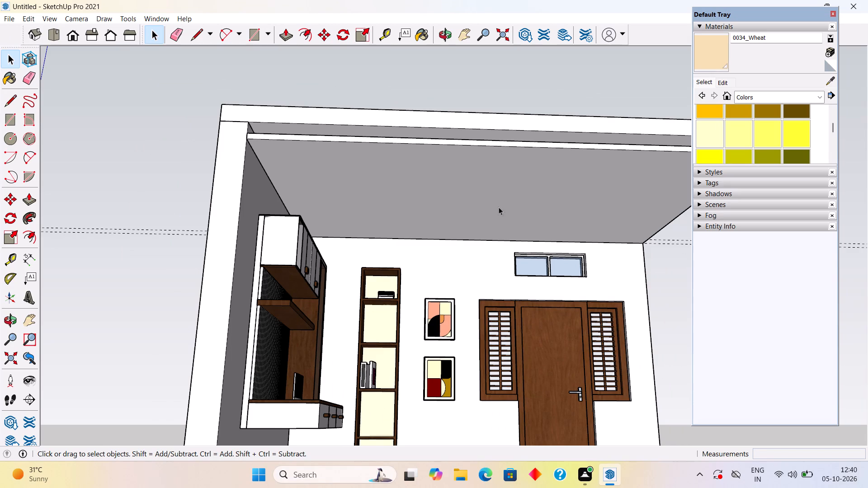
middle_click_drag(490, 232, 486, 286)
scroll(494, 221, "up", 5)
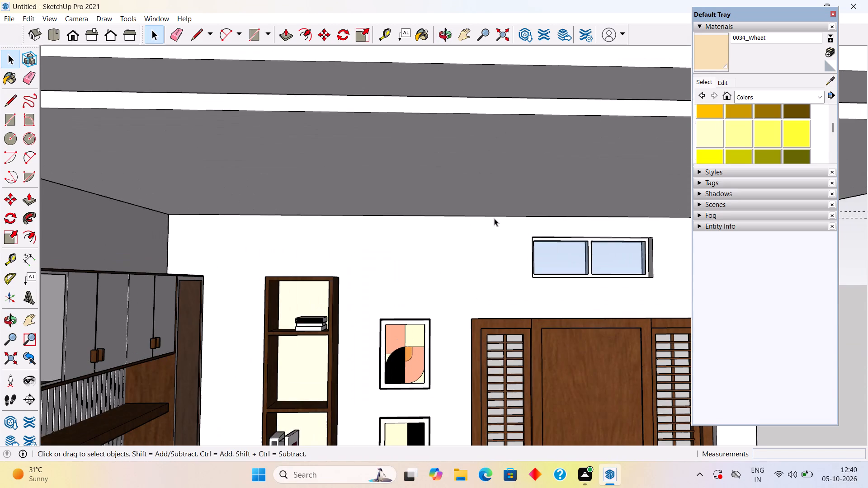
Move the grouped panel 2" up toward the ceiling slab.
middle_click_drag(494, 218, 383, 230)
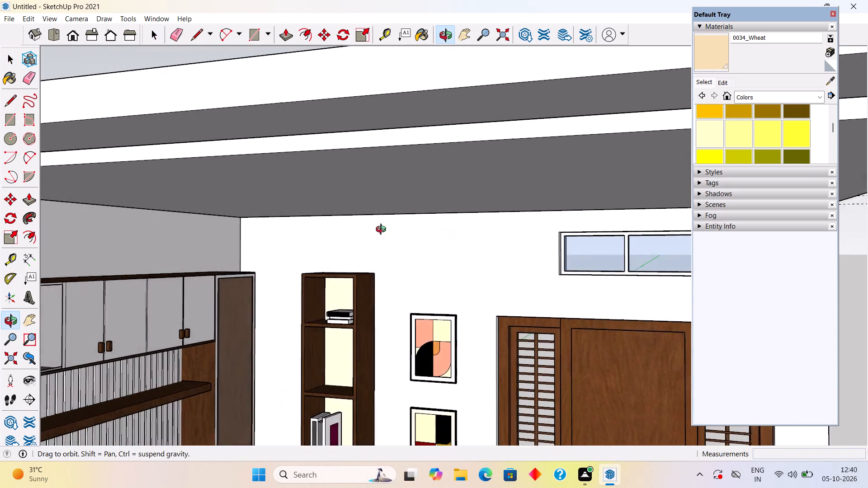
middle_click_drag(383, 230, 354, 238)
scroll(354, 238, "down", 3)
middle_click_drag(658, 210, 538, 197)
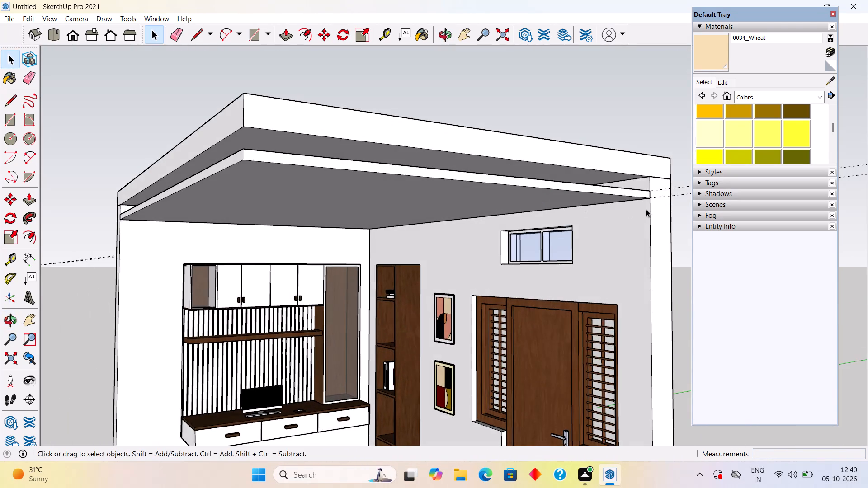
scroll(627, 189, "up", 2)
left_click(621, 190)
scroll(654, 200, "up", 6)
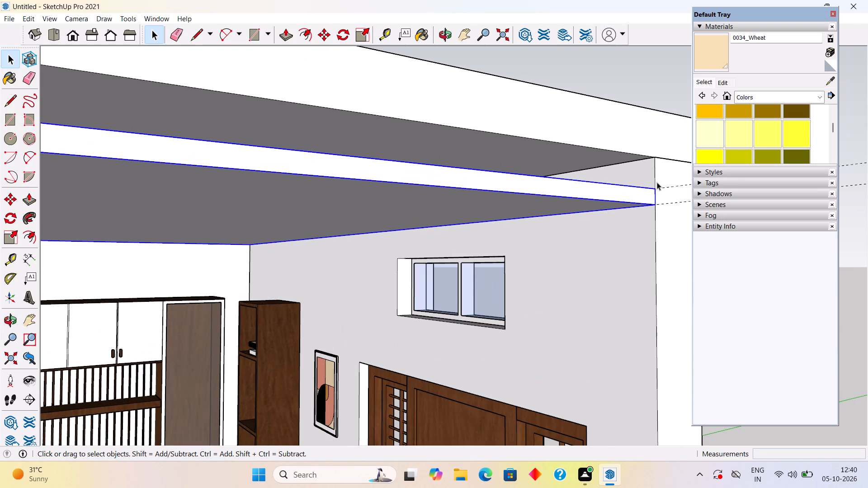
key("m")
left_click(654, 192)
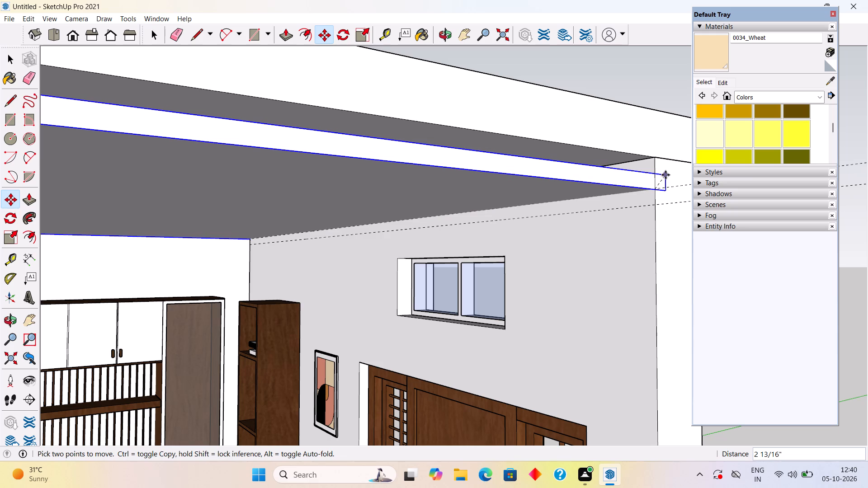
type("2\"")
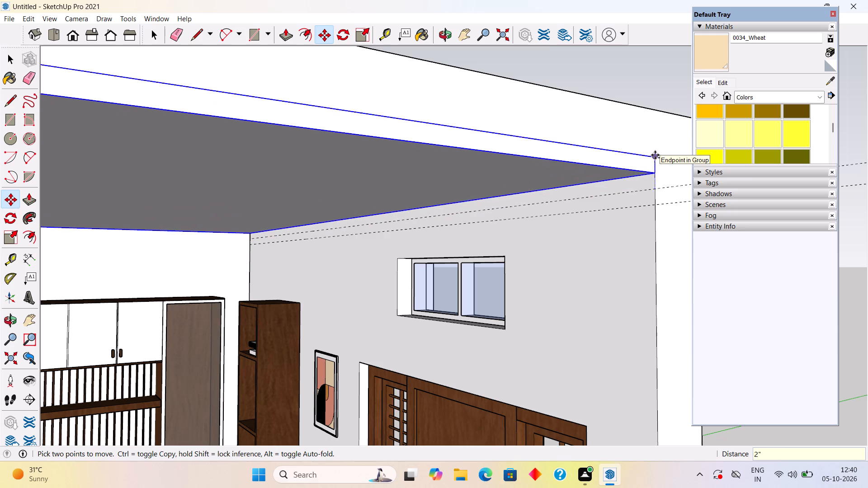
key("Return")
key("space")
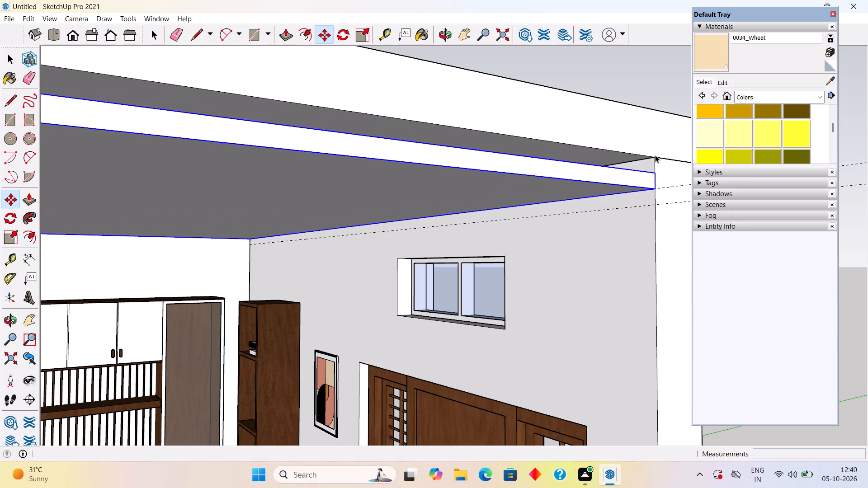
Place a horizontal guide on the back wall 2" below the lowest existing guide.
middle_click_drag(547, 203, 597, 202)
scroll(531, 202, "up", 1)
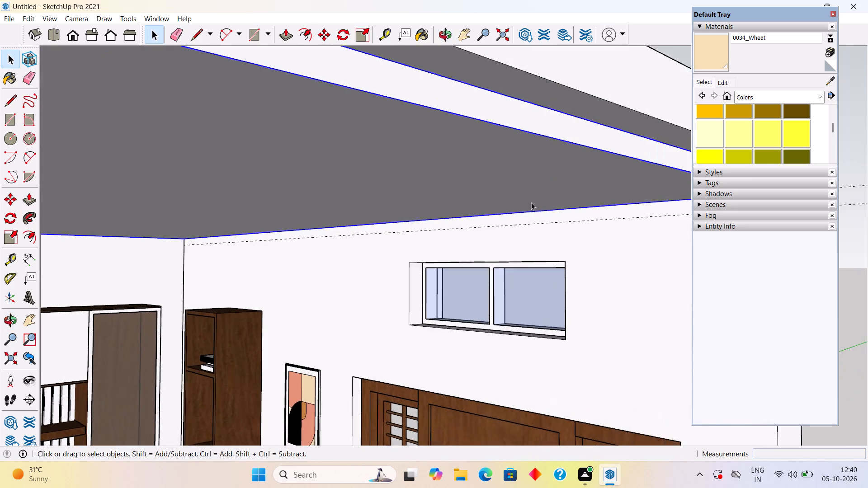
scroll(531, 202, "up", 2)
key("t")
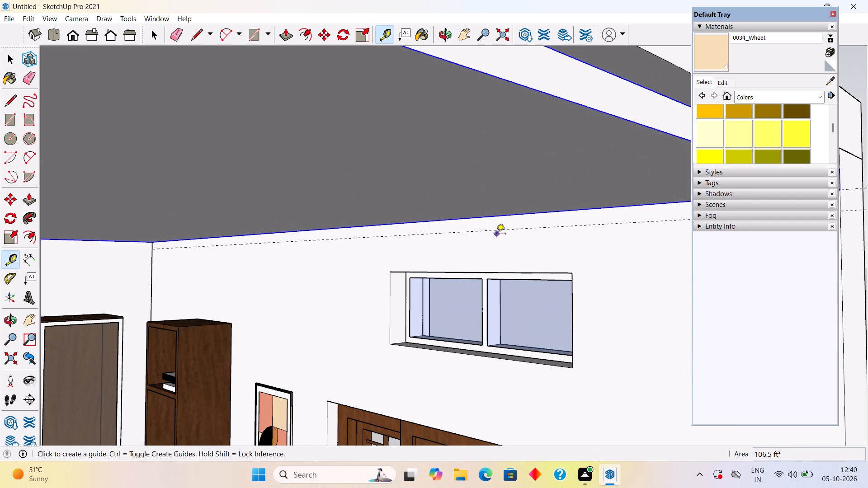
left_click(480, 230)
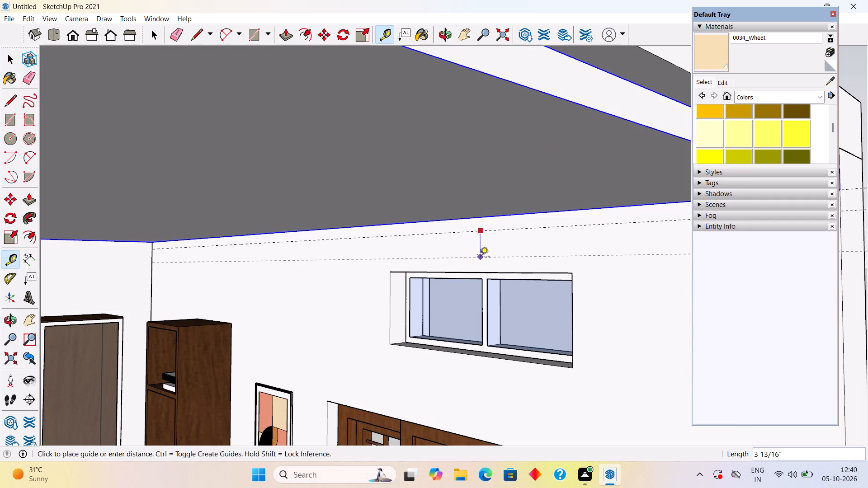
type("2\"")
key("Return")
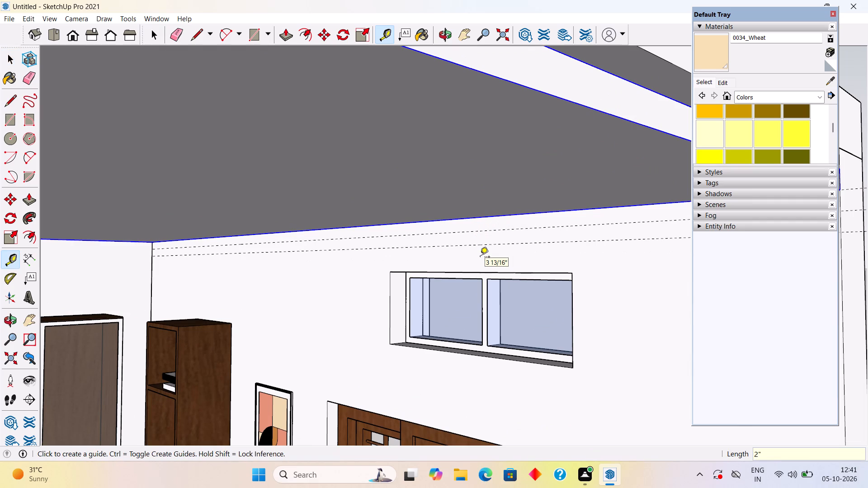
key("space")
Draw a 14' 3" by 2" strip rectangle between the two lower guides along the full length of the back wall.
type("r")
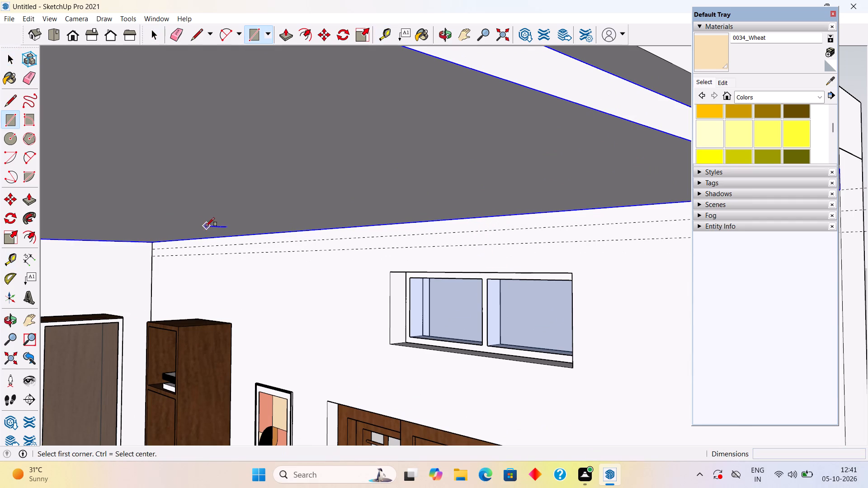
left_click(154, 250)
scroll(347, 258, "down", 7)
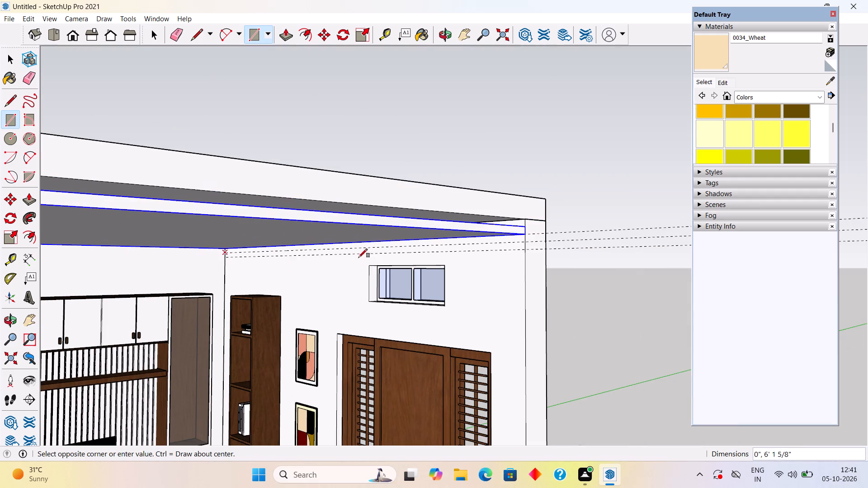
left_click(525, 249)
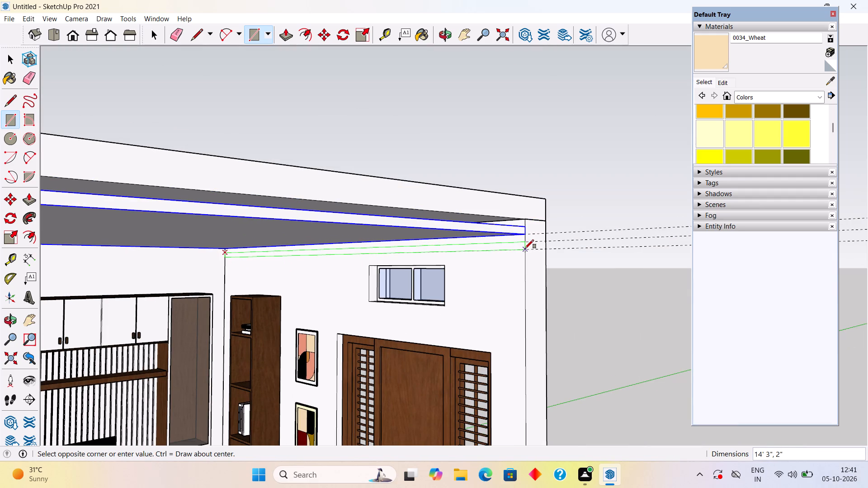
key("space")
Extrude the lower strip 9' 3" across the room and group the resulting second panel.
type("p")
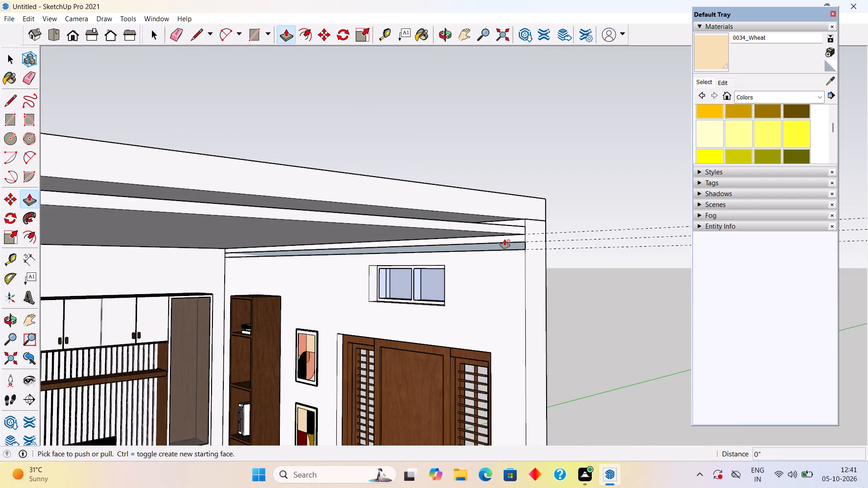
left_click(505, 239)
left_click(475, 245)
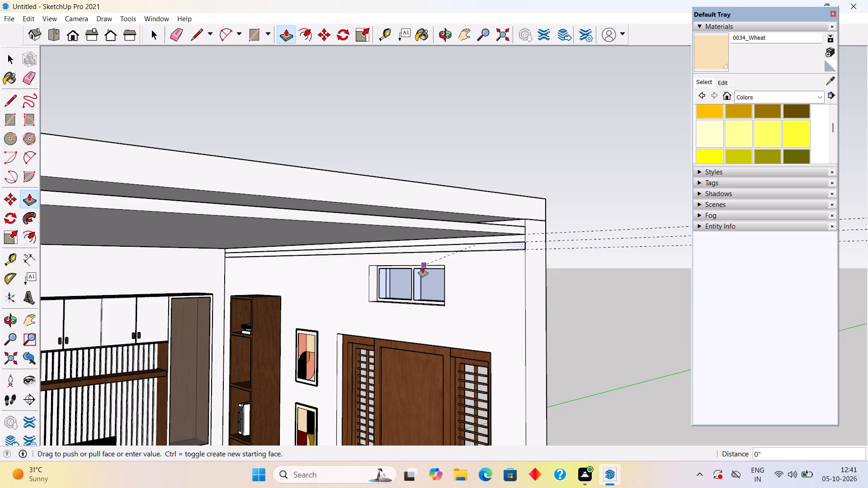
scroll(423, 267, "down", 9)
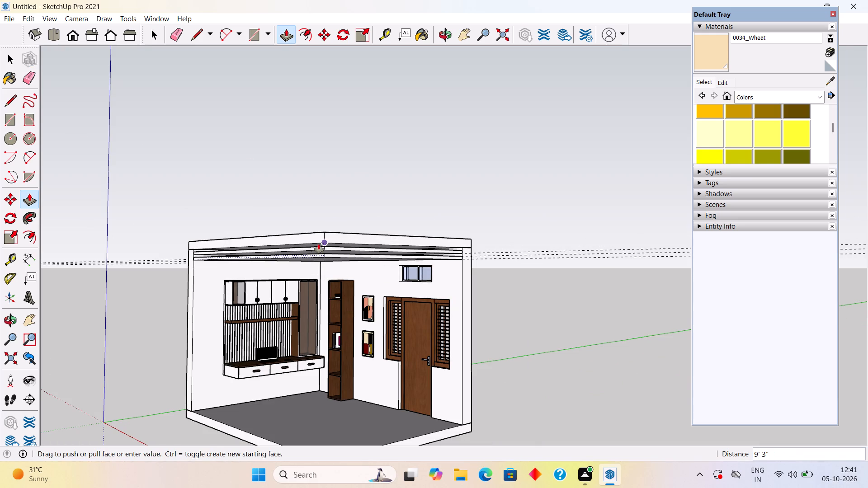
left_click(319, 244)
key("space")
middle_click_drag(308, 261, 522, 190)
middle_click_drag(420, 215, 419, 192)
triple_click(415, 194)
right_click(415, 194)
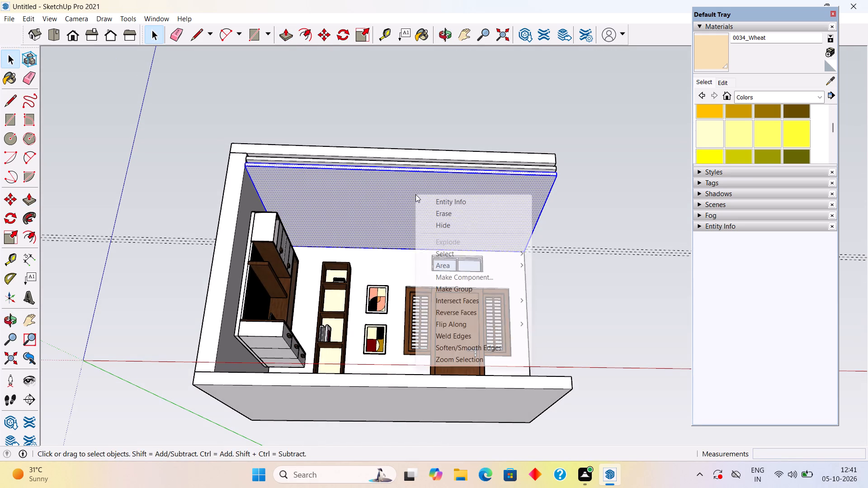
left_click(462, 285)
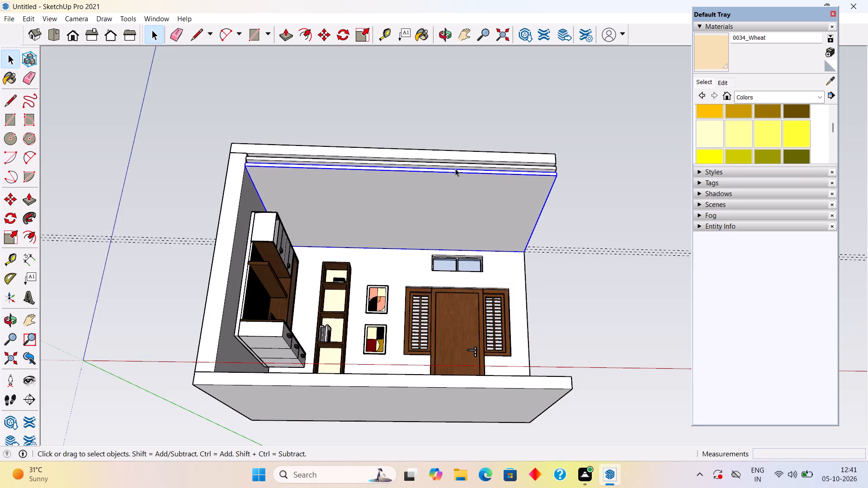
Open the lower panel group and offset its underside face inward by 1' to form a border.
scroll(454, 160, "up", 5)
middle_click_drag(444, 206, 433, 147)
left_click(422, 231)
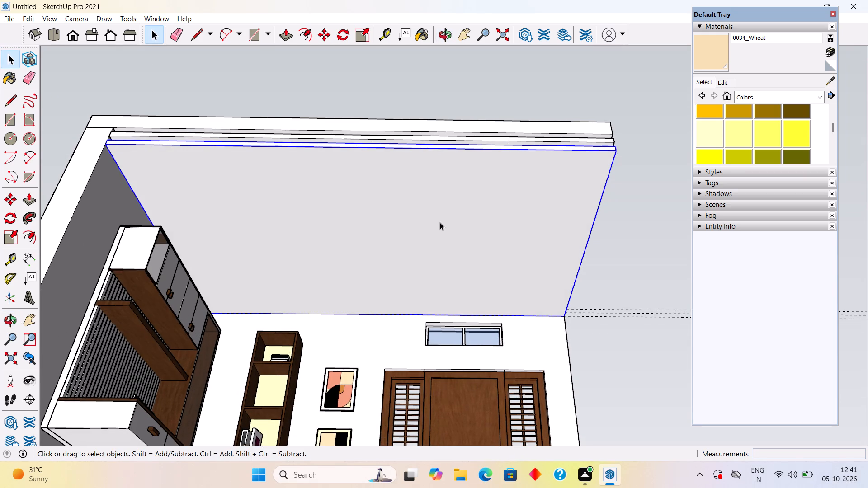
triple_click(440, 222)
scroll(436, 210, "up", 2)
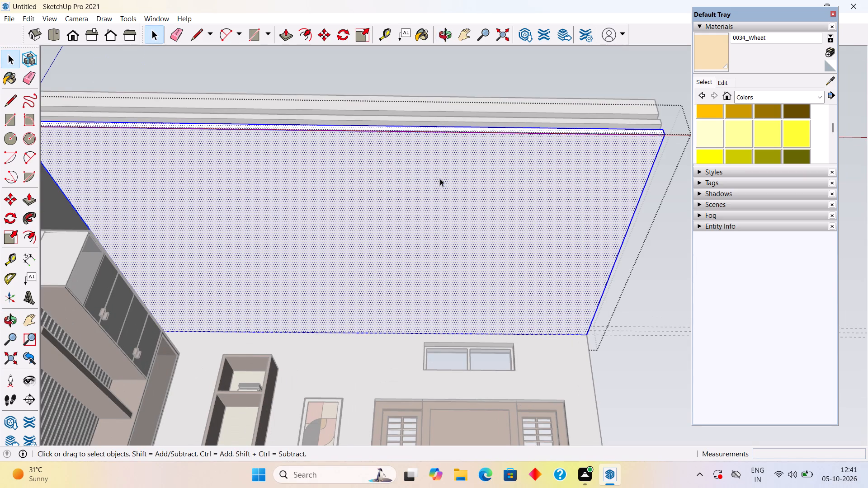
middle_click_drag(430, 163, 433, 201)
scroll(398, 150, "up", 9)
middle_click_drag(393, 192, 393, 211)
key("f")
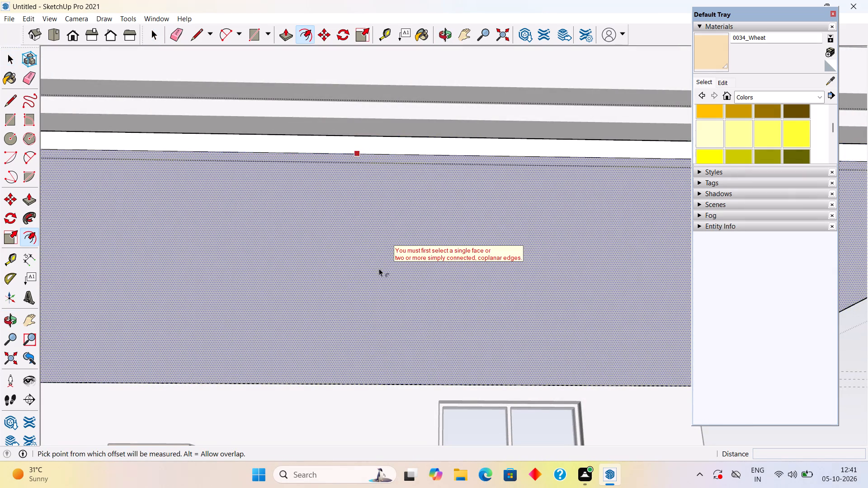
left_click(355, 382)
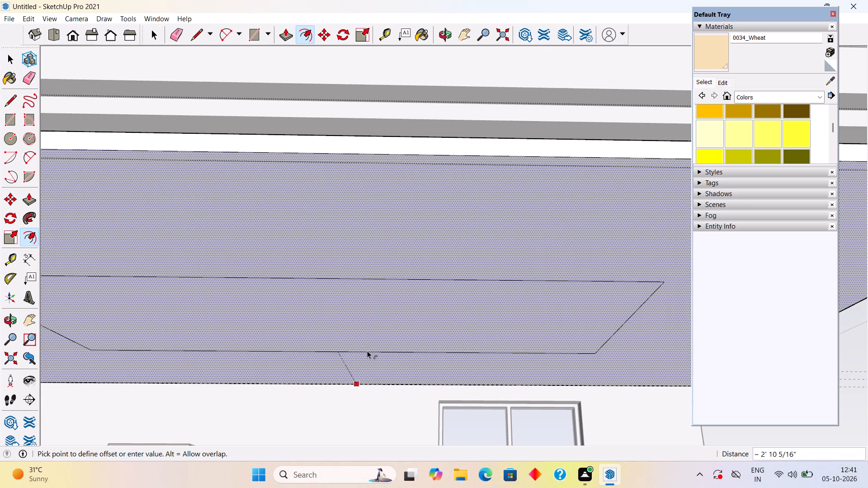
scroll(373, 347, "down", 11)
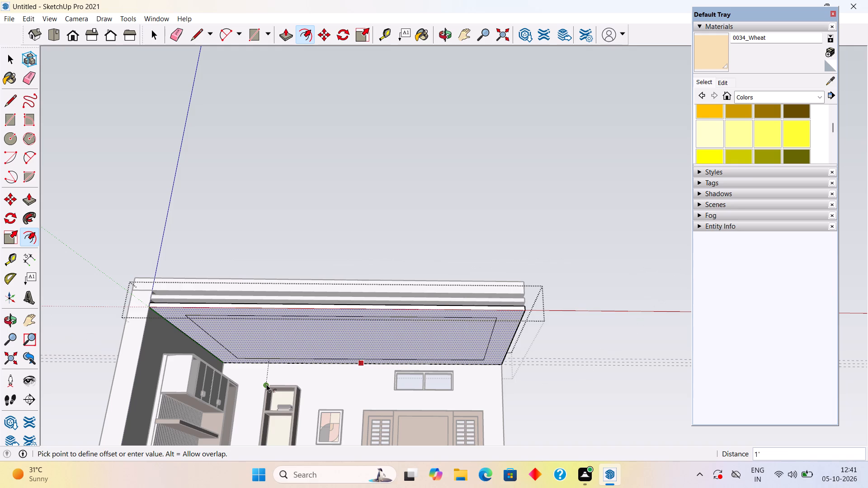
left_click(266, 384)
middle_click_drag(264, 337, 414, 300)
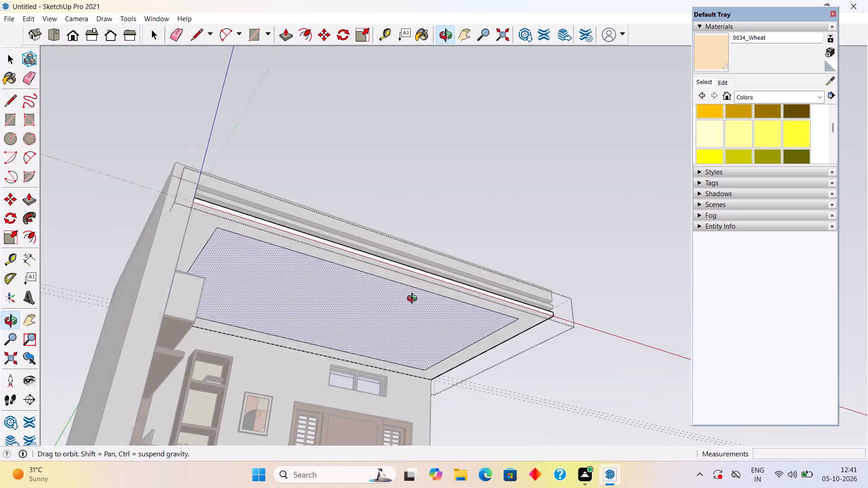
middle_click_drag(414, 300, 315, 355)
scroll(222, 350, "up", 6)
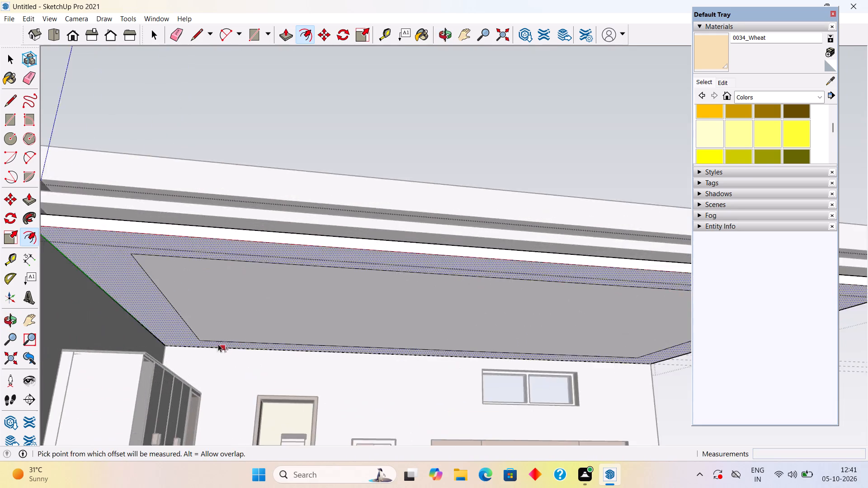
Undo the last offset and offset the lower panel's underside face inward again, freehand, for a wider border.
scroll(218, 344, "up", 5)
middle_click_drag(207, 334, 231, 357)
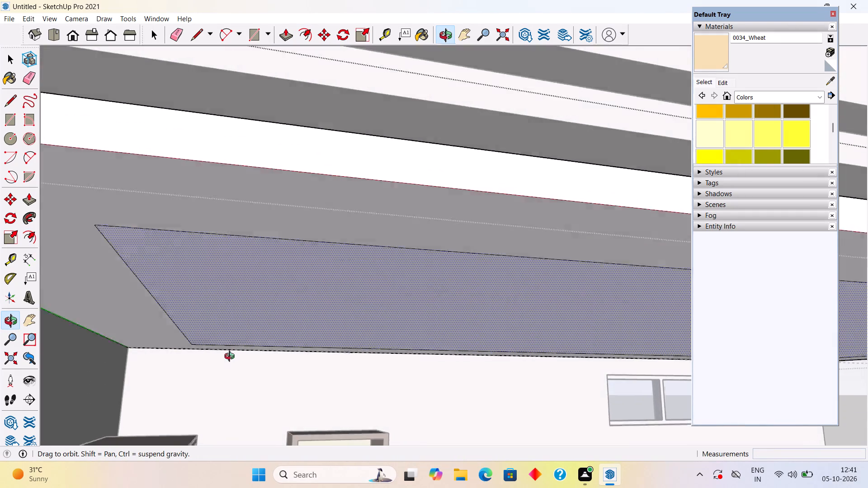
middle_click_drag(231, 357, 230, 352)
key("ctrl+z")
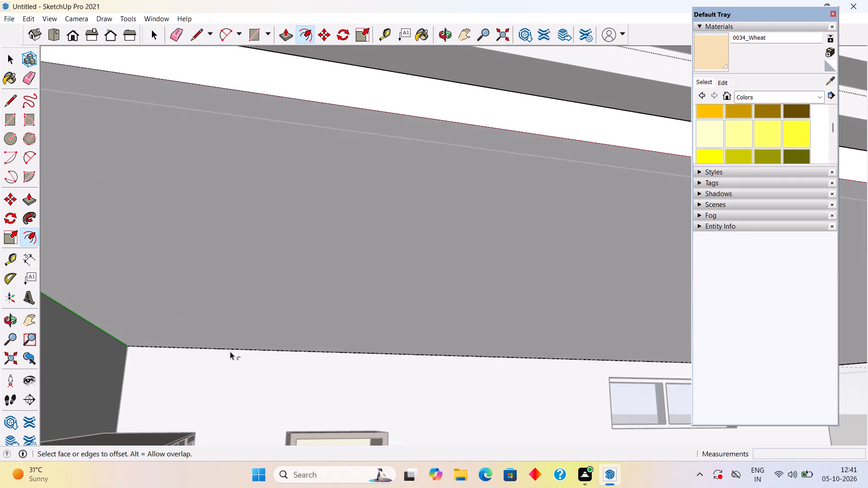
left_click(220, 321)
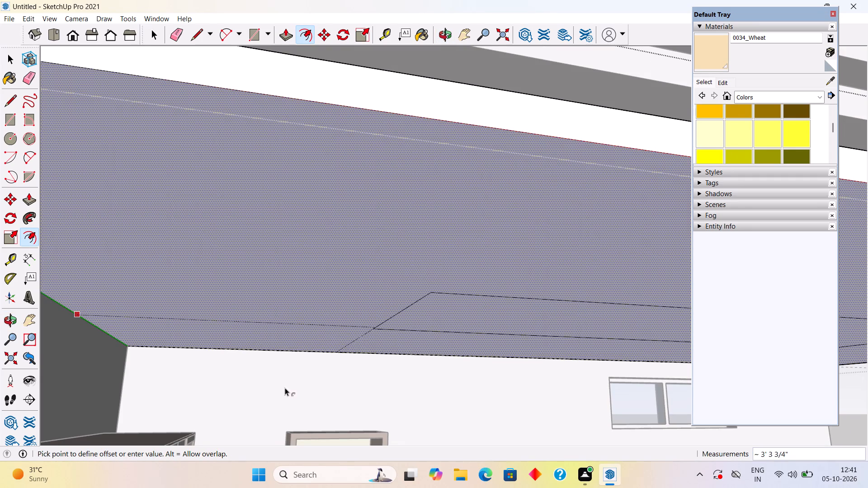
scroll(285, 431, "up", 5)
left_click(289, 434)
key("space")
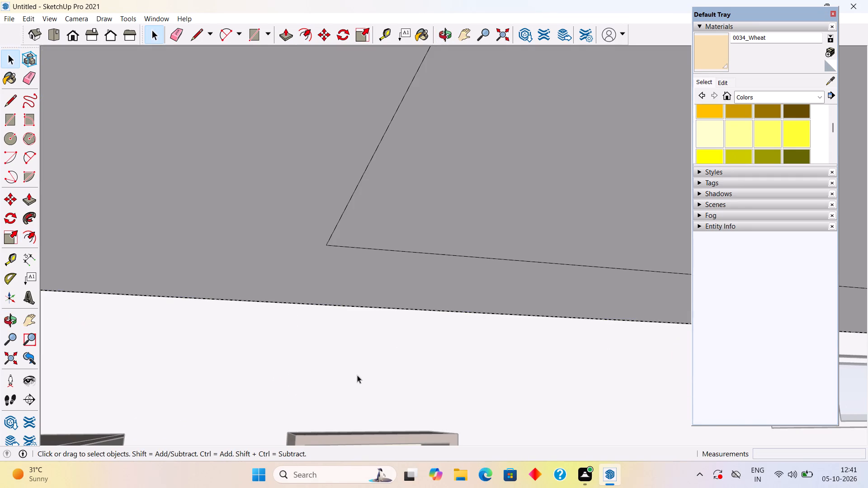
Push the inner rectangle of the lower panel's underside up 2" to cut a recess inside the border.
scroll(421, 256, "down", 1)
scroll(352, 361, "down", 13)
middle_click_drag(371, 272, 326, 297)
scroll(326, 297, "down", 3)
middle_click_drag(614, 241, 600, 172)
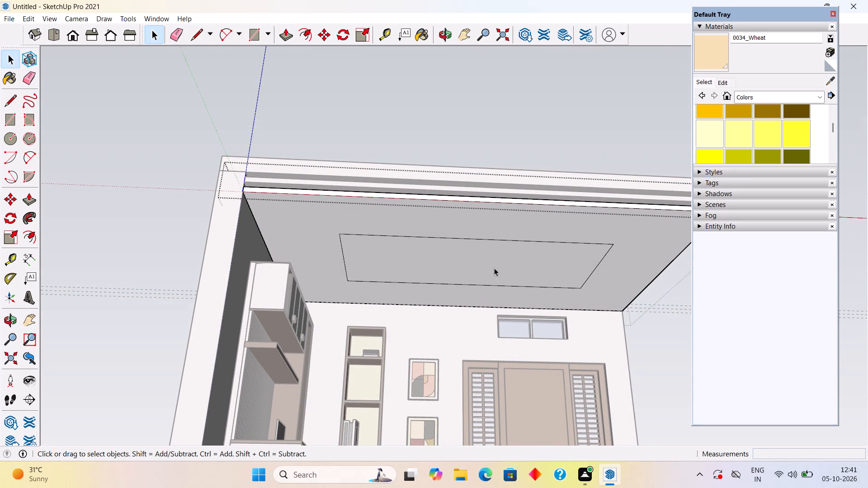
left_click(492, 263)
scroll(492, 263, "up", 10)
middle_click_drag(500, 269, 502, 274)
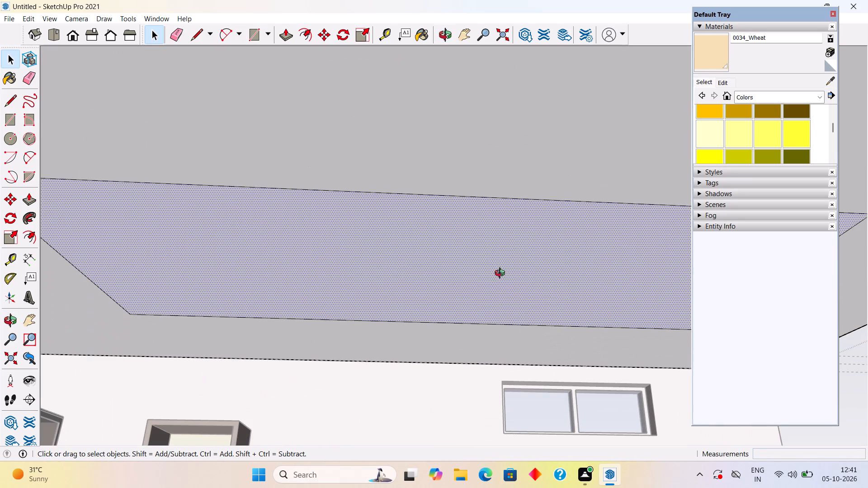
middle_click_drag(502, 274, 507, 304)
key("p")
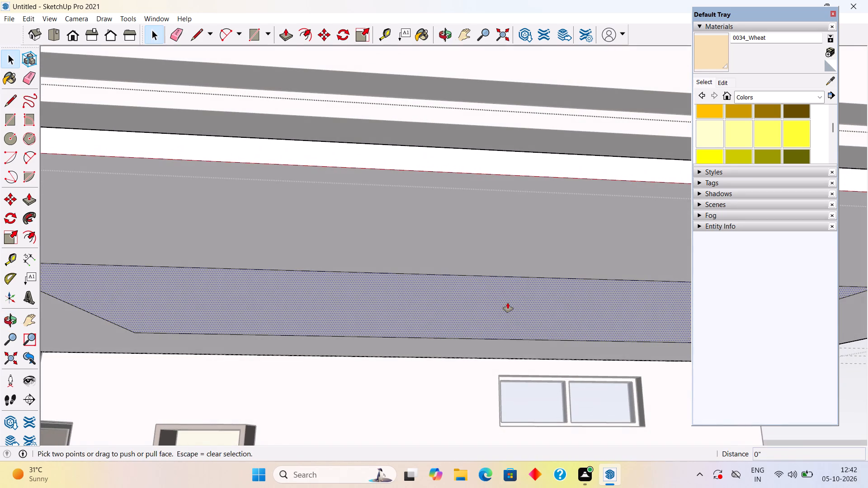
left_click_drag(512, 327, 512, 291)
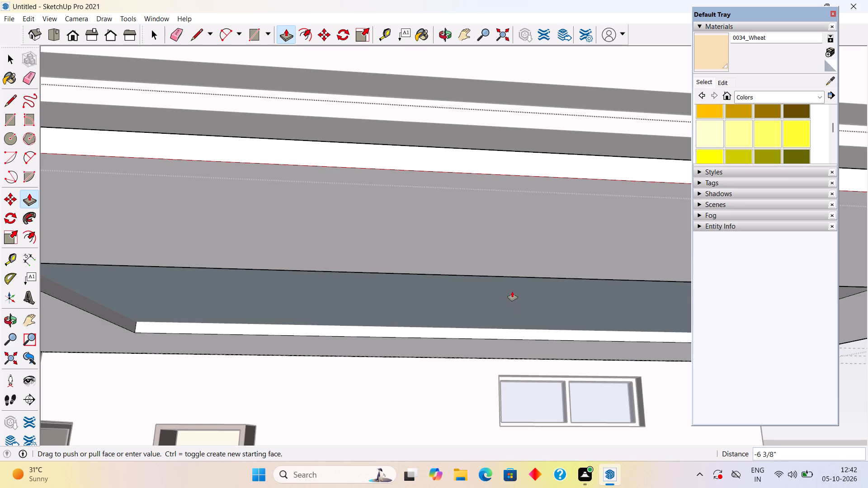
left_click_drag(512, 291, 524, 287)
scroll(524, 287, "down", 1)
middle_click_drag(524, 287, 524, 296)
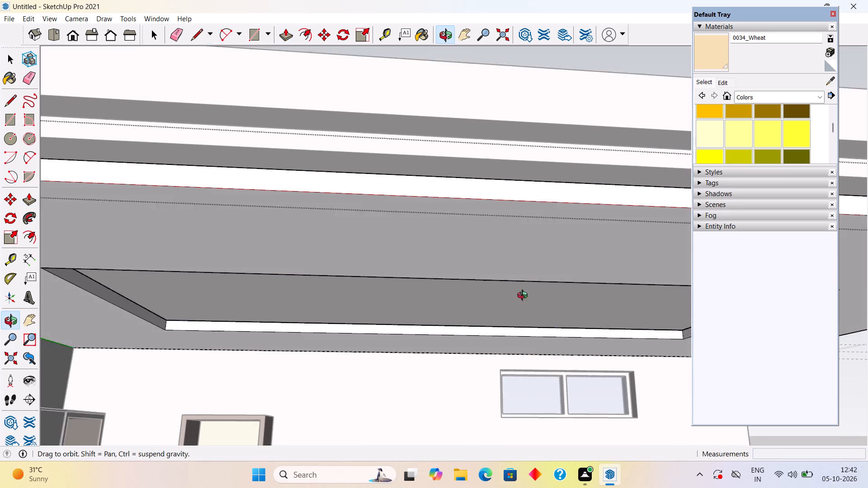
middle_click_drag(524, 296, 476, 295)
scroll(476, 295, "down", 4)
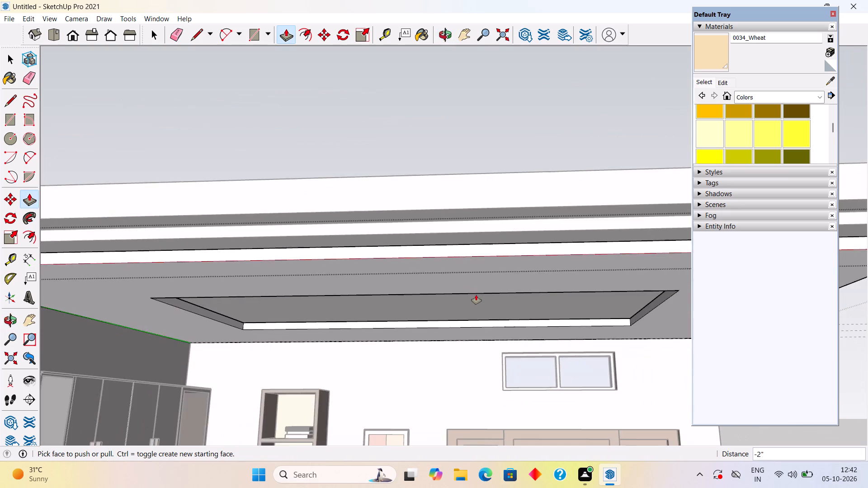
scroll(476, 293, "down", 3)
Group all geometry of the recessed lower panel and leave the panel's editing context.
key("space")
left_click(378, 286)
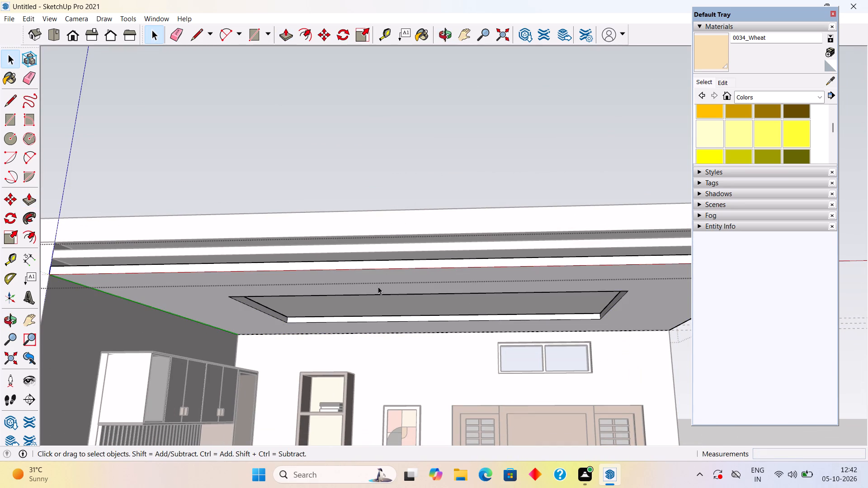
triple_click(378, 286)
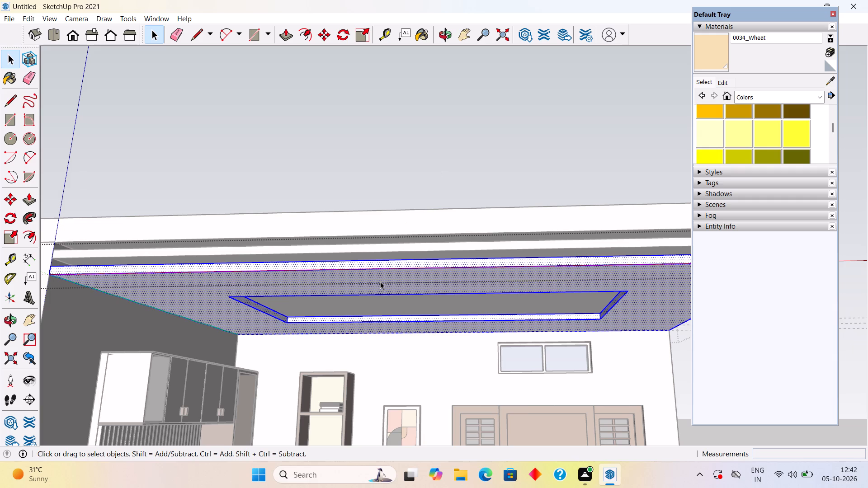
right_click(380, 282)
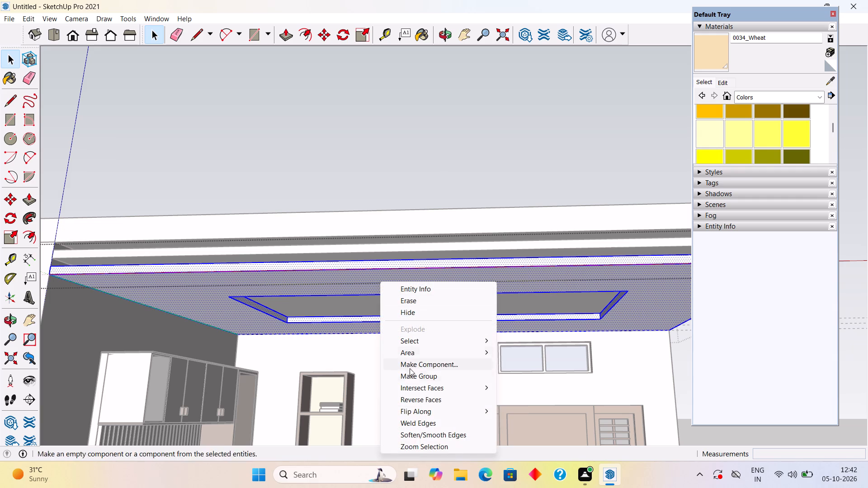
left_click(410, 372)
left_click(387, 174)
scroll(380, 256, "down", 1)
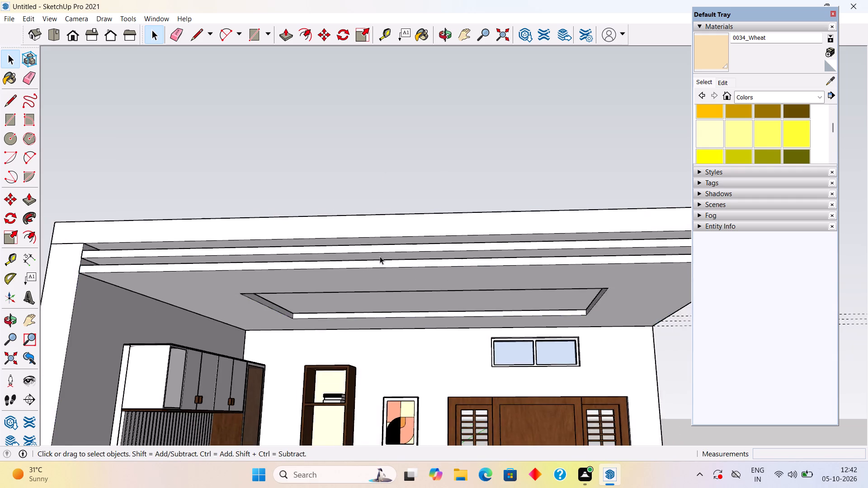
Examine the recessed false ceiling together with the furnished room interior from several angles.
middle_click_drag(379, 259, 325, 235)
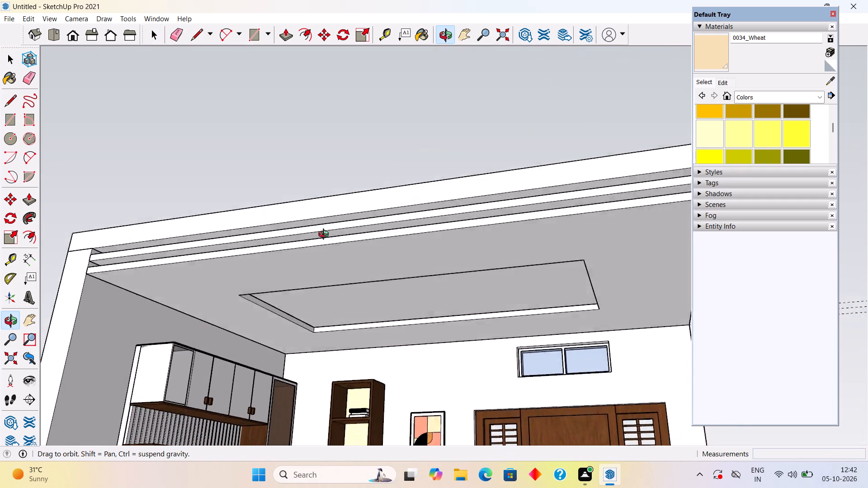
middle_click_drag(325, 235, 330, 253)
scroll(323, 284, "down", 6)
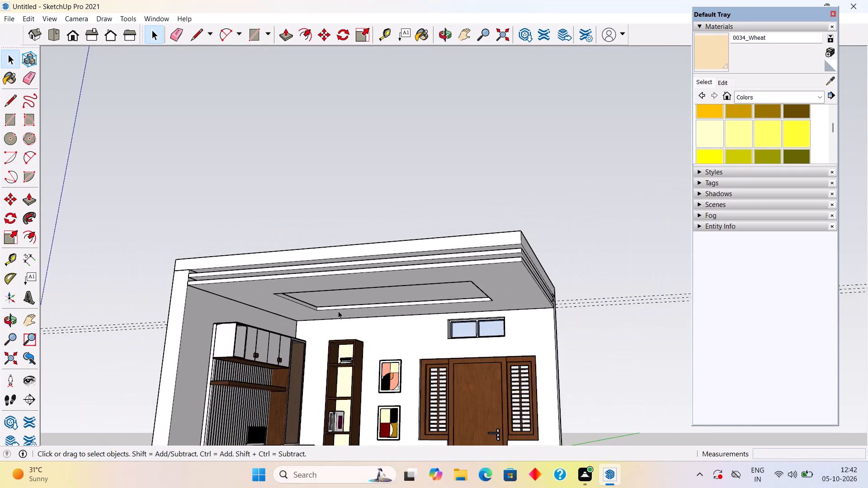
scroll(340, 307, "down", 6)
scroll(349, 427, "up", 12)
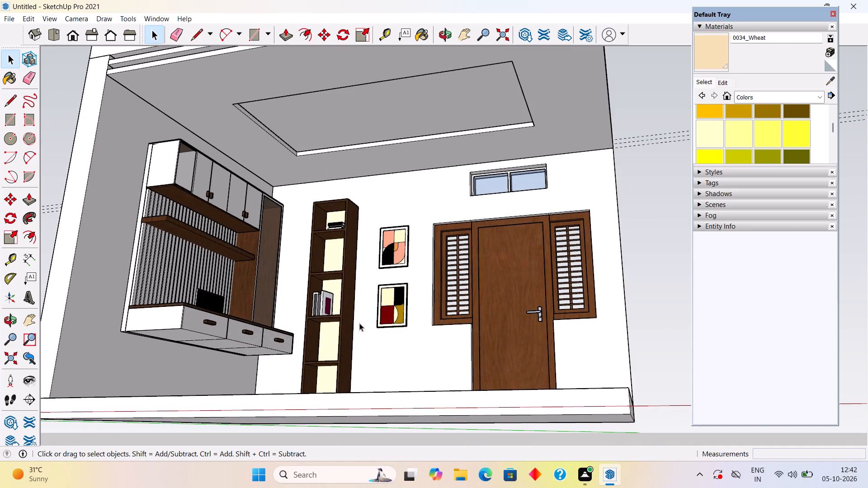
middle_click_drag(359, 323, 414, 398)
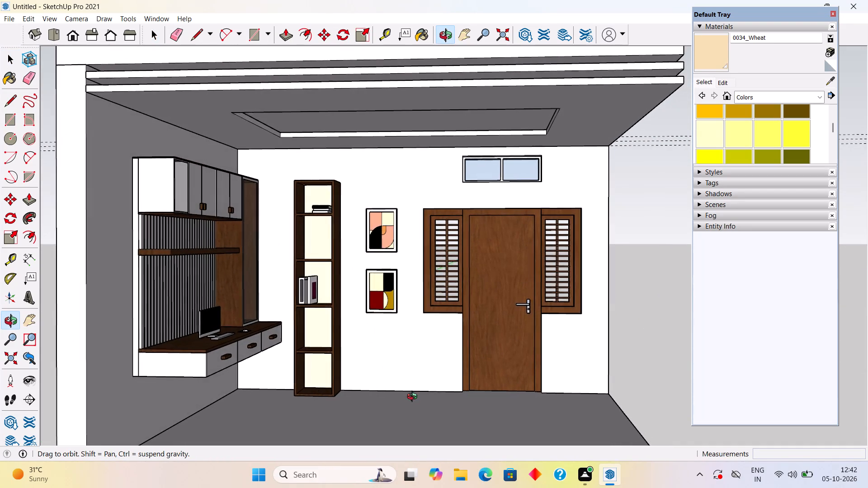
middle_click_drag(414, 398, 402, 396)
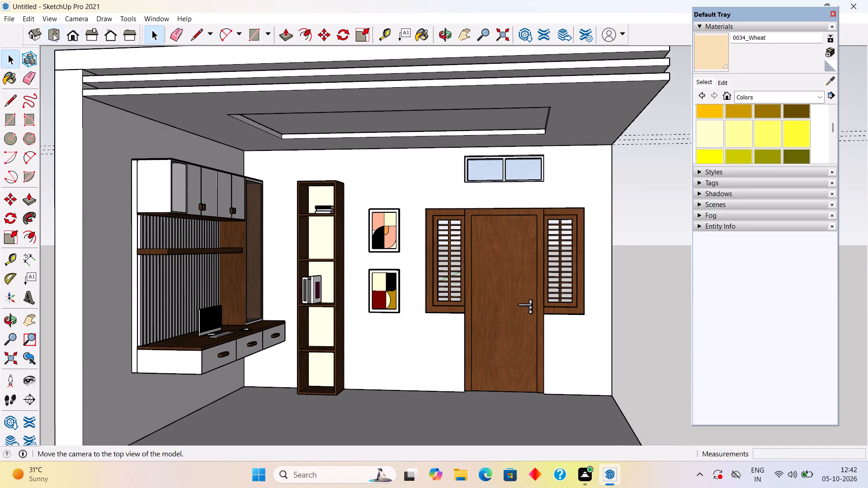
Unhide all hidden objects in the model.
left_click(29, 22)
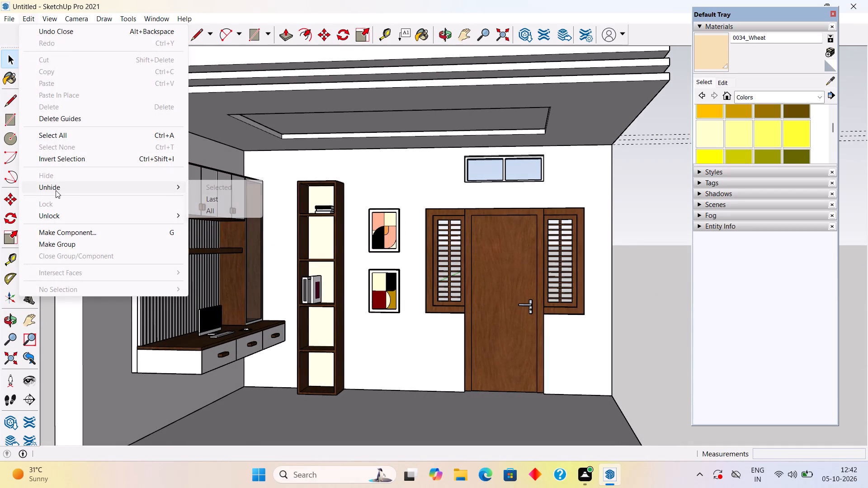
left_click(56, 190)
left_click(203, 212)
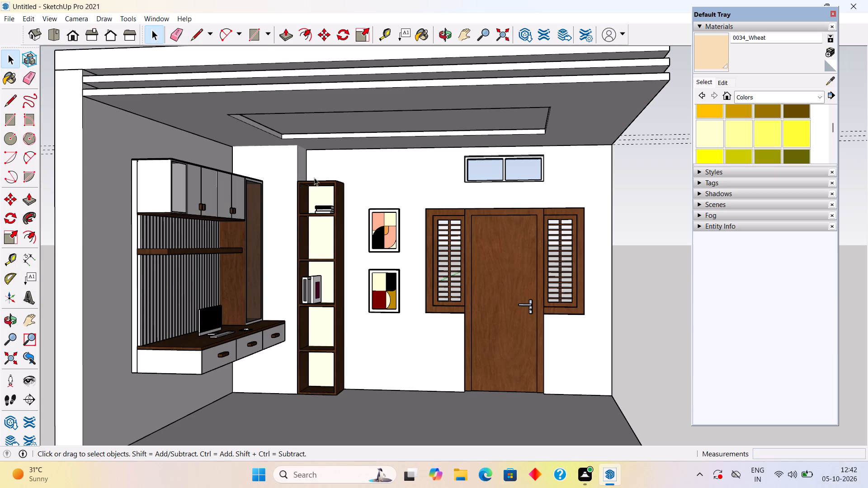
Examine how the corner column beside the bookshelf meets the false ceiling and the surrounding walls.
middle_click_drag(321, 165, 392, 158)
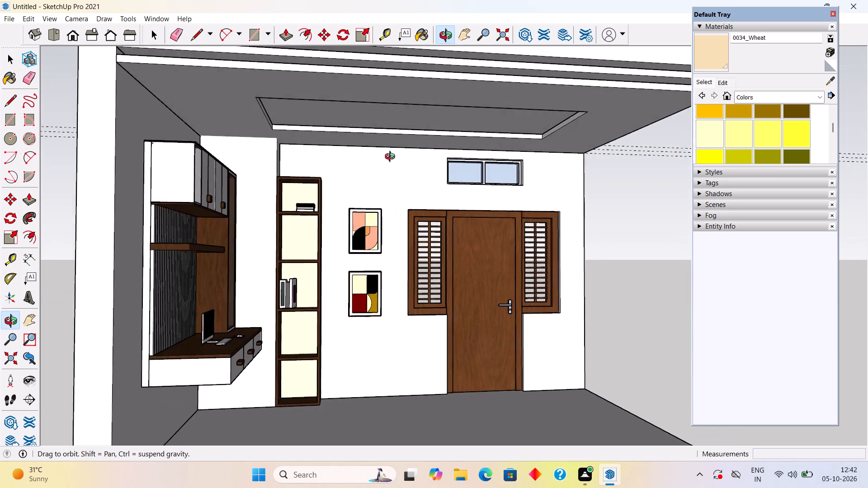
middle_click_drag(392, 158, 358, 199)
scroll(358, 199, "down", 2)
middle_click_drag(373, 108, 386, 0)
scroll(394, 138, "down", 5)
scroll(389, 37, "up", 4)
scroll(397, 84, "up", 4)
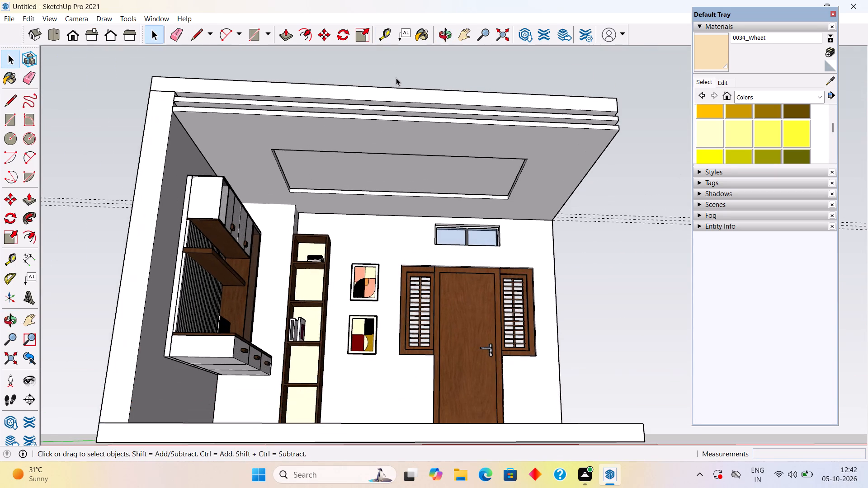
scroll(396, 79, "up", 3)
middle_click_drag(422, 156, 480, 96)
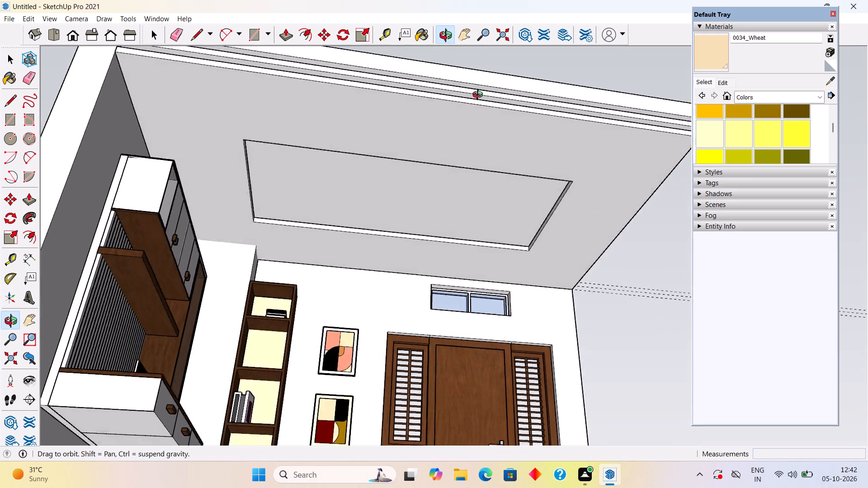
middle_click_drag(480, 96, 429, 217)
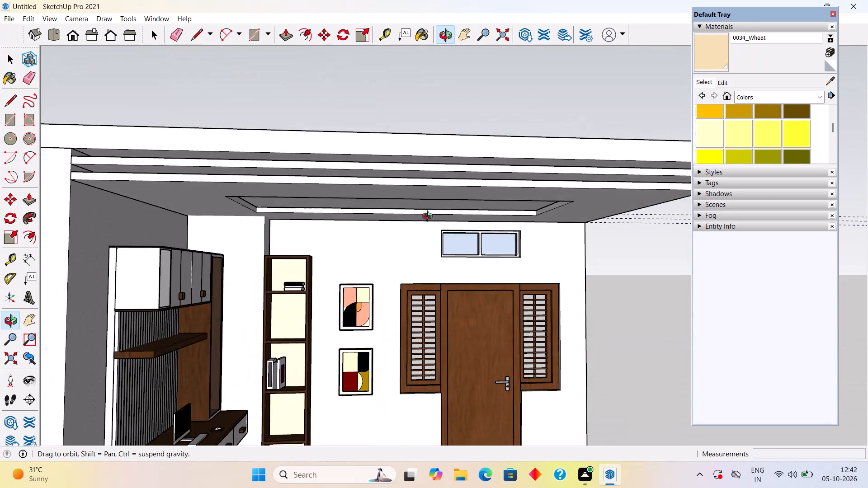
middle_click_drag(429, 217, 421, 189)
scroll(421, 189, "down", 1)
middle_click_drag(409, 169, 409, 131)
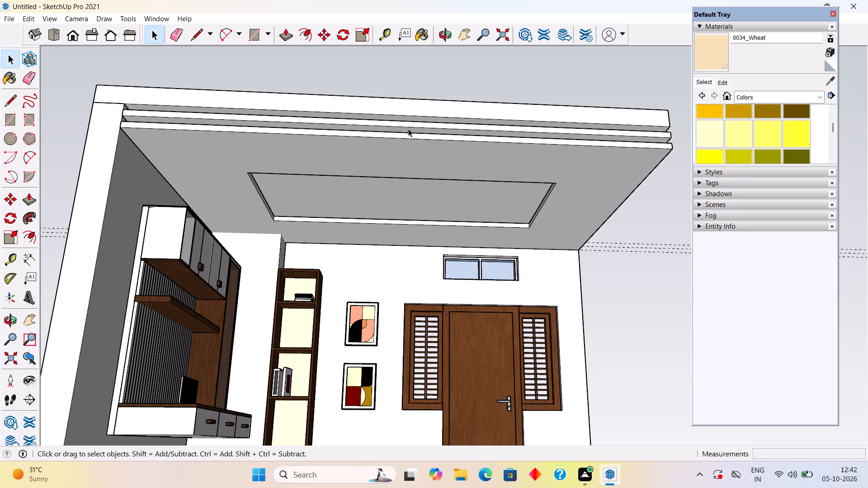
scroll(238, 229, "up", 3)
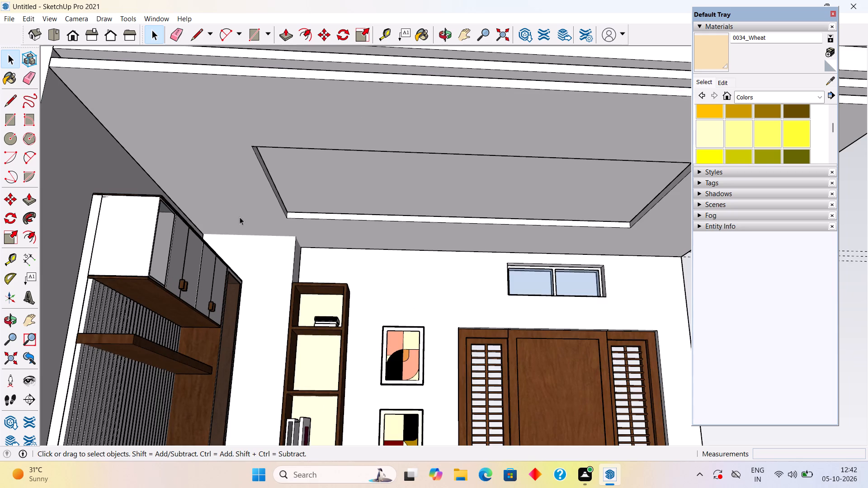
Open the group containing the corner column and draw lines about 2' 6 5/8" and 1' long where its two faces meet the ceiling.
middle_click_drag(240, 215, 245, 195)
left_click(277, 273)
middle_click_drag(286, 250, 274, 297)
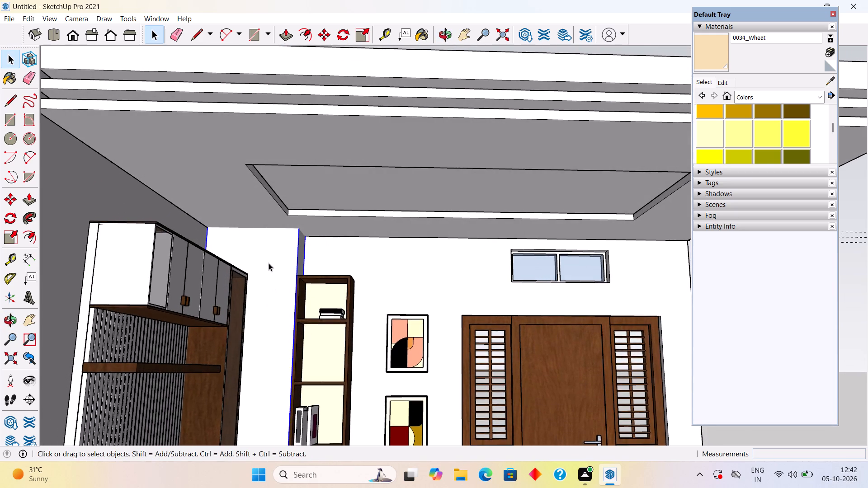
scroll(265, 247, "up", 8)
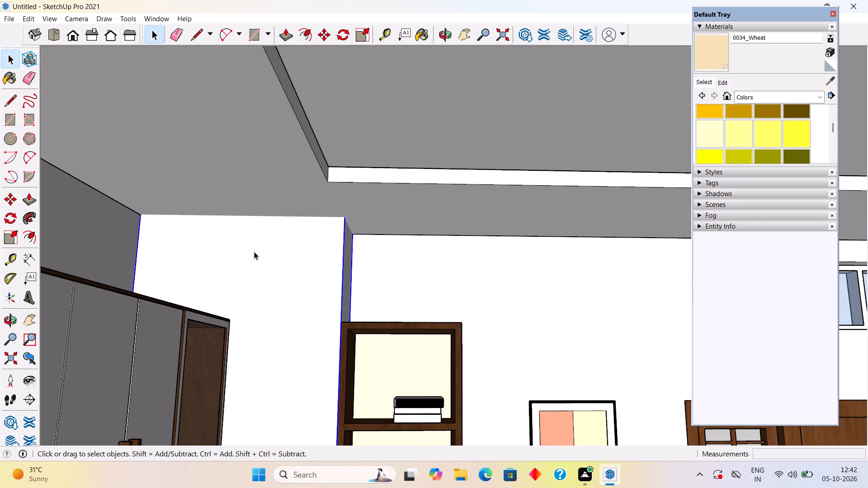
triple_click(255, 259)
key("l")
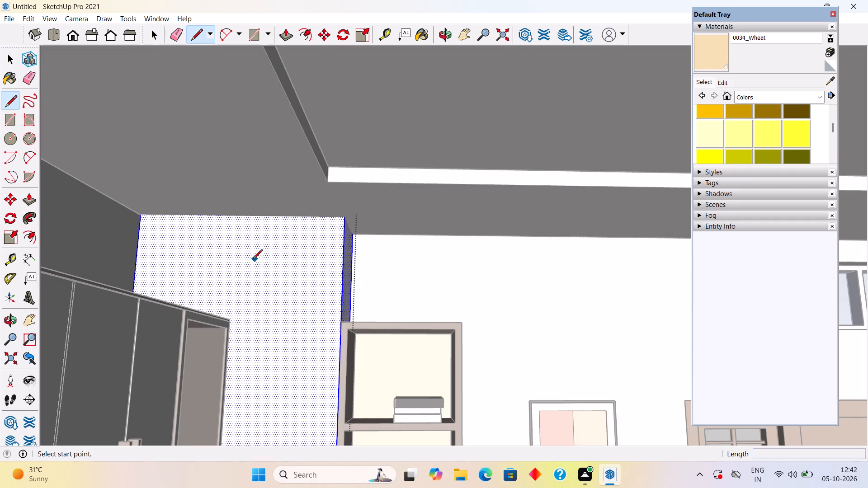
left_click(138, 215)
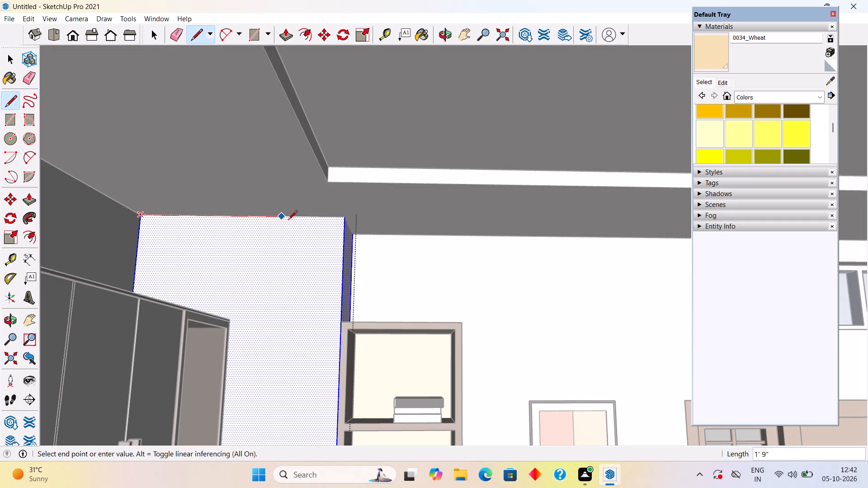
left_click(345, 220)
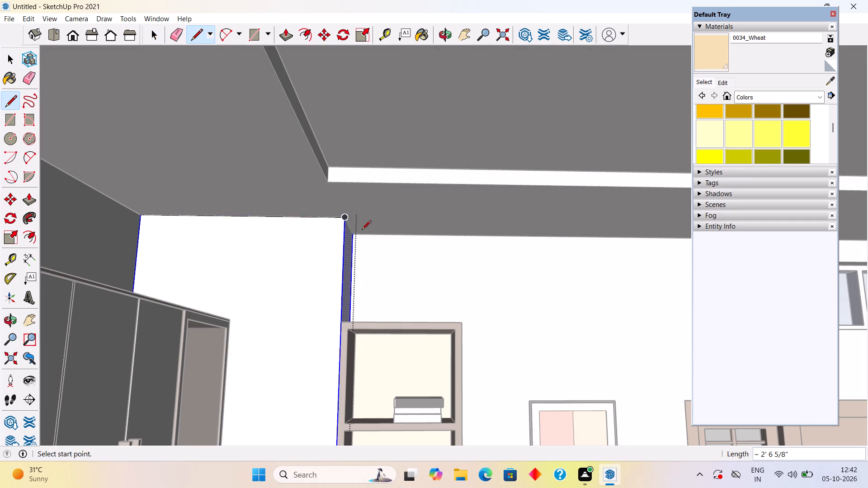
middle_click_drag(362, 230, 151, 222)
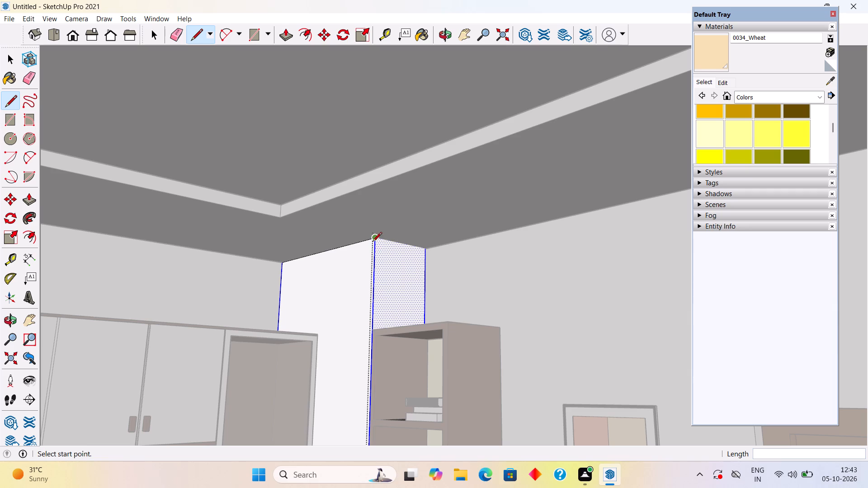
left_click(373, 239)
left_click(429, 250)
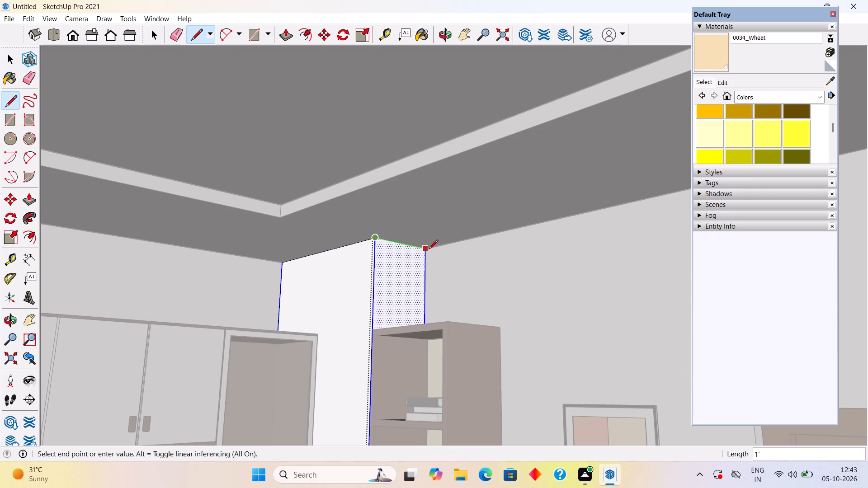
key("space")
scroll(394, 291, "down", 1)
left_click(509, 301)
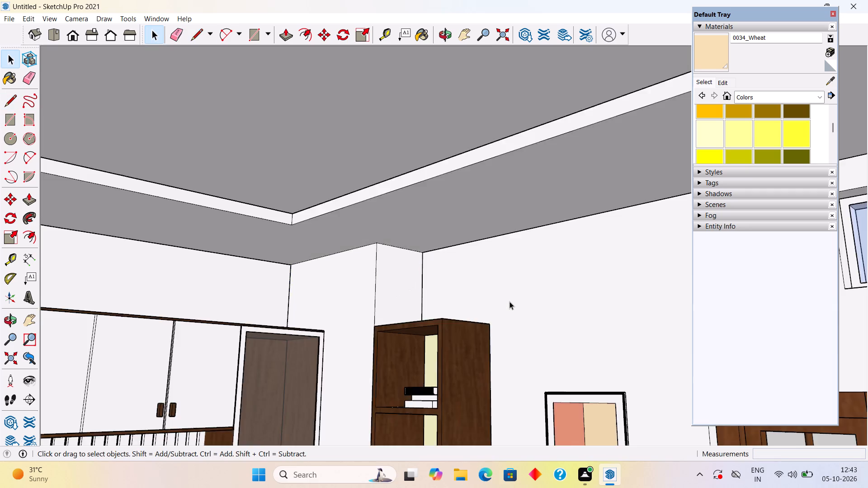
Examine the false ceiling's junction with the corner column, the cabinet wall and the wall behind the bookshelf.
scroll(509, 301, "down", 4)
middle_click_drag(435, 274, 710, 386)
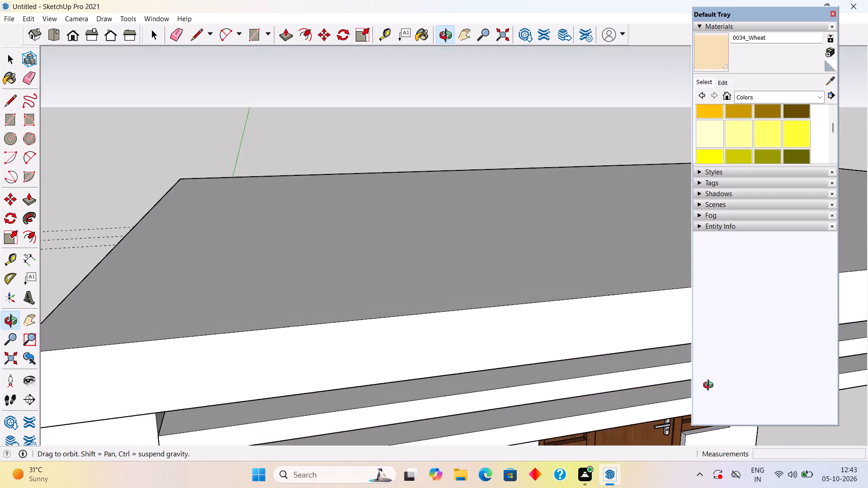
middle_click_drag(710, 386, 518, 310)
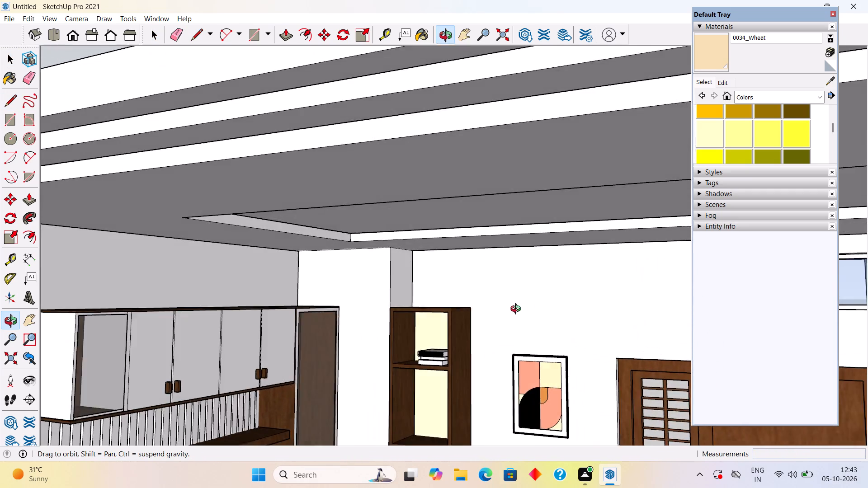
middle_click_drag(518, 310, 608, 300)
scroll(312, 254, "up", 5)
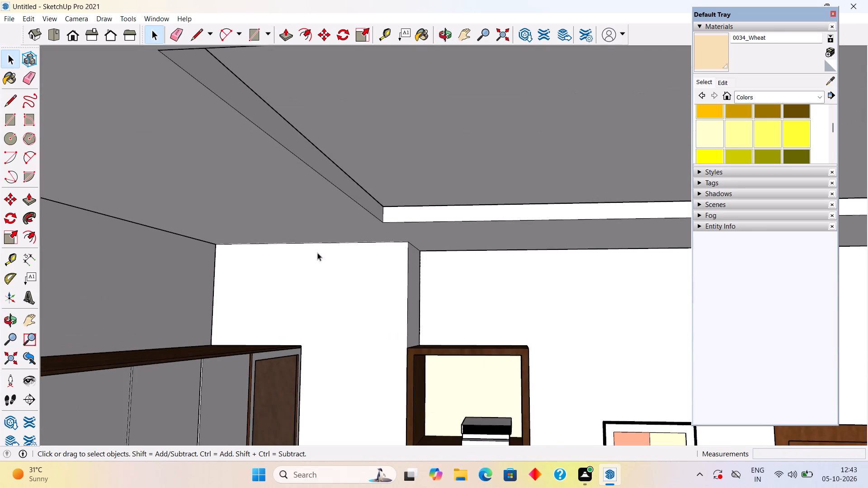
middle_click_drag(325, 248, 344, 248)
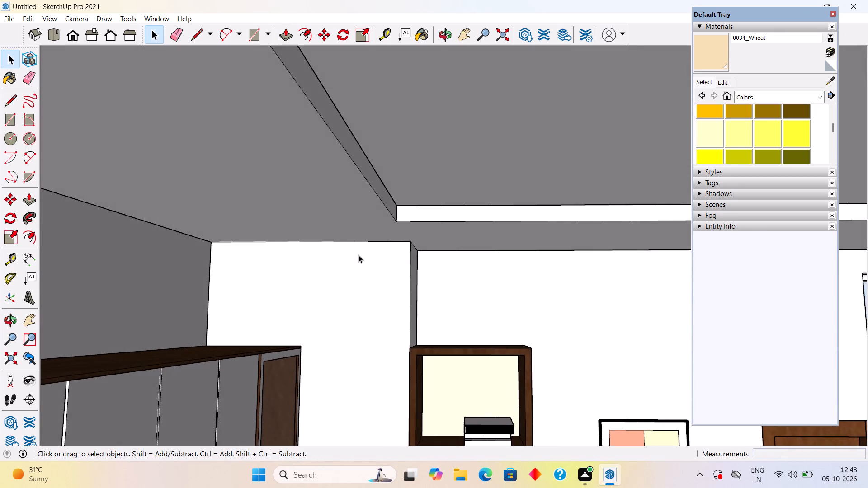
scroll(359, 255, "up", 4)
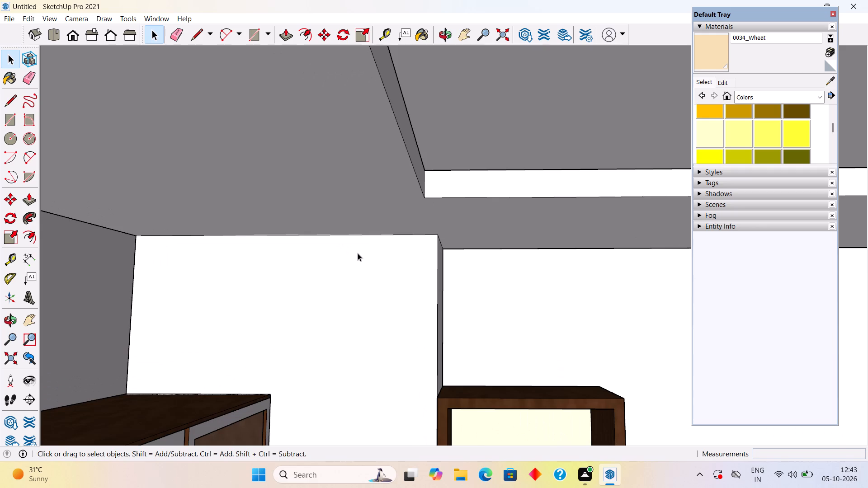
scroll(385, 294, "down", 3)
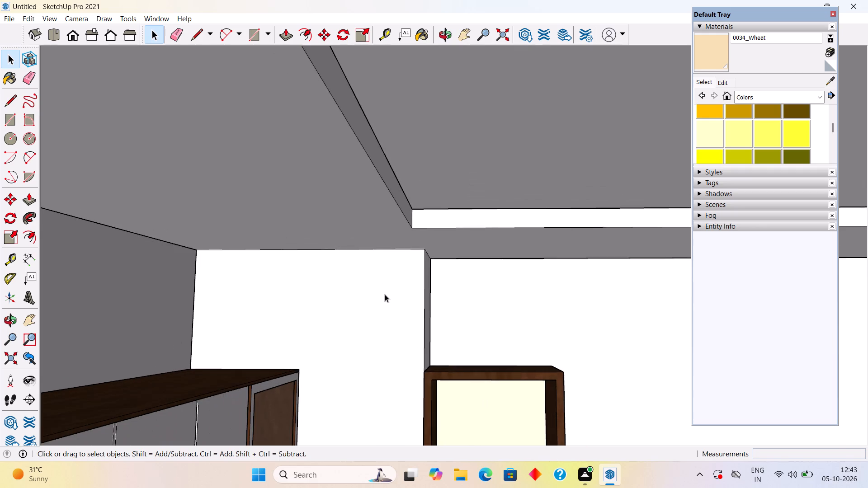
scroll(385, 294, "down", 8)
Place two crossing guides on the false ceiling's underside, one parallel to the cabinet wall through the column edge's midpoint, one parallel to the column face.
middle_click_drag(332, 262, 374, 235)
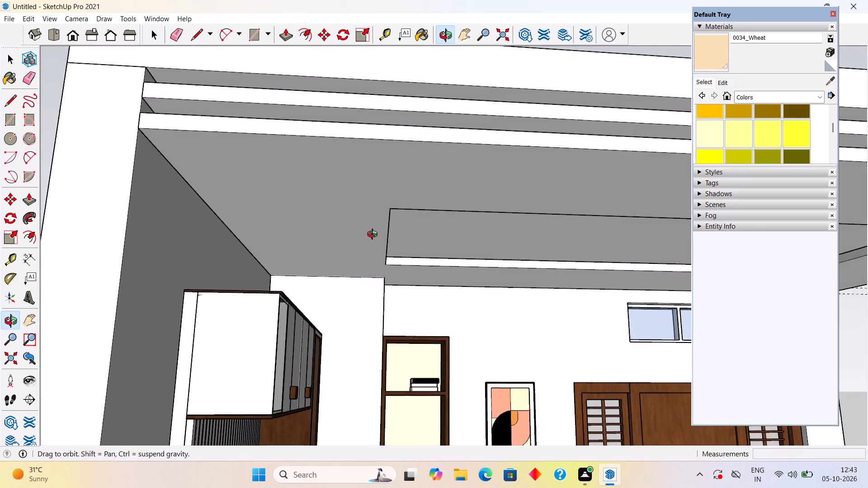
middle_click_drag(374, 235, 395, 246)
scroll(336, 255, "up", 2)
middle_click_drag(331, 223, 332, 231)
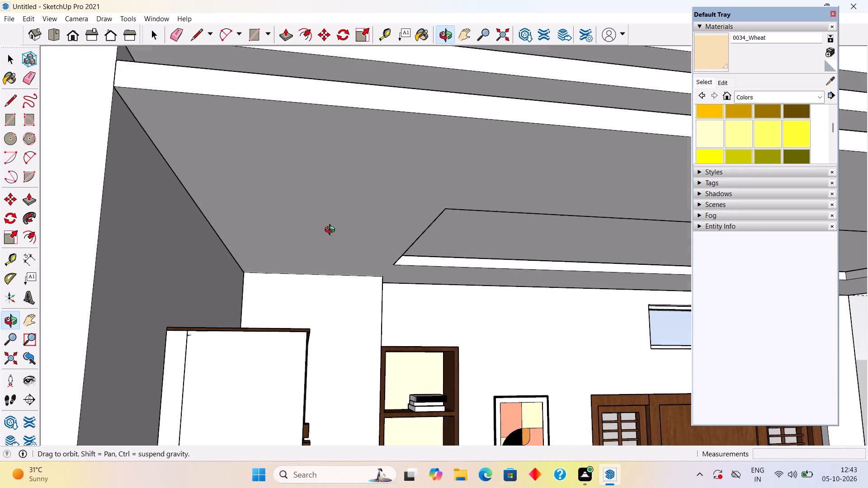
middle_click_drag(332, 231, 332, 231)
key("t")
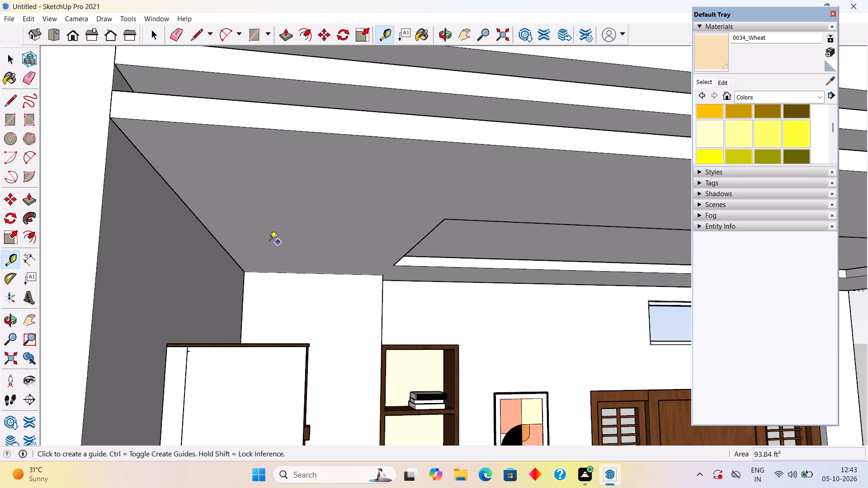
left_click(224, 253)
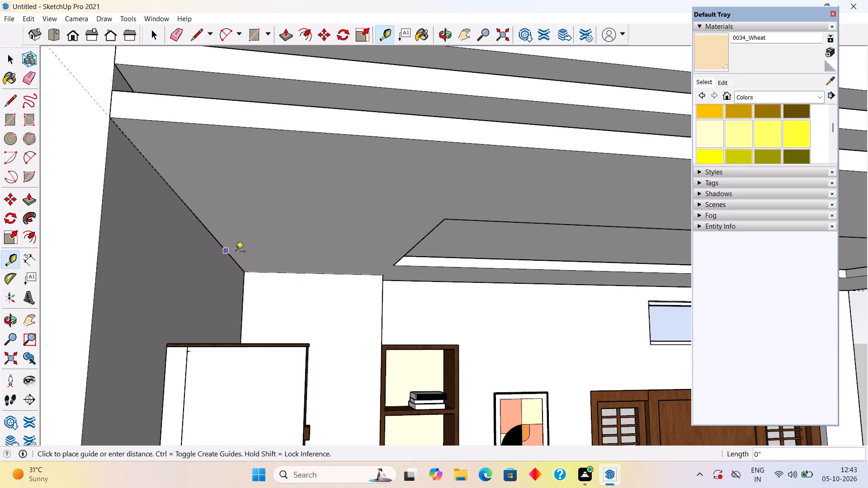
left_click(310, 273)
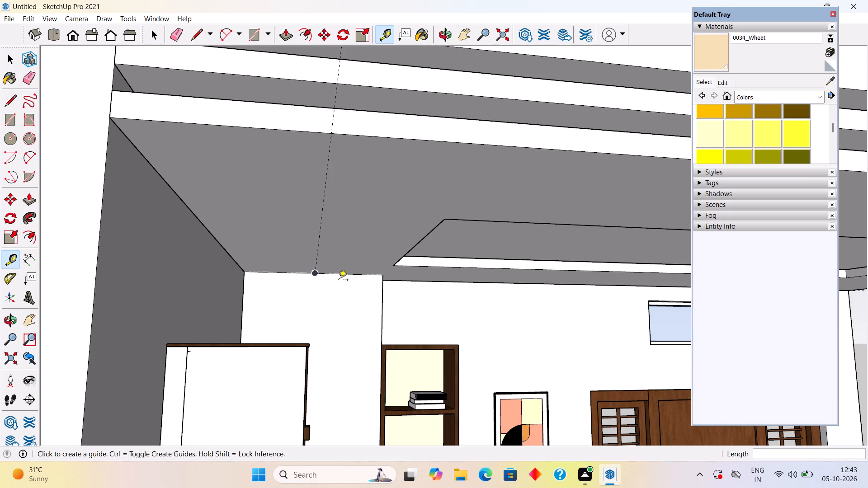
middle_click_drag(339, 276, 179, 281)
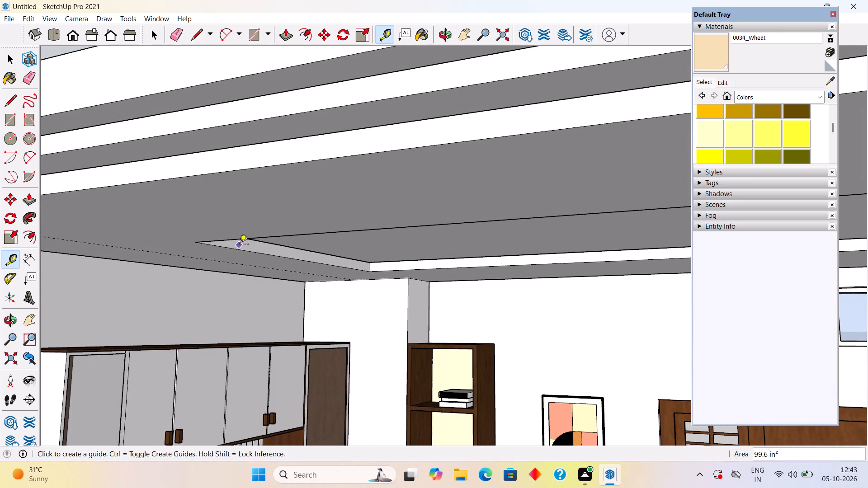
middle_click_drag(375, 280, 387, 256)
left_click(375, 285)
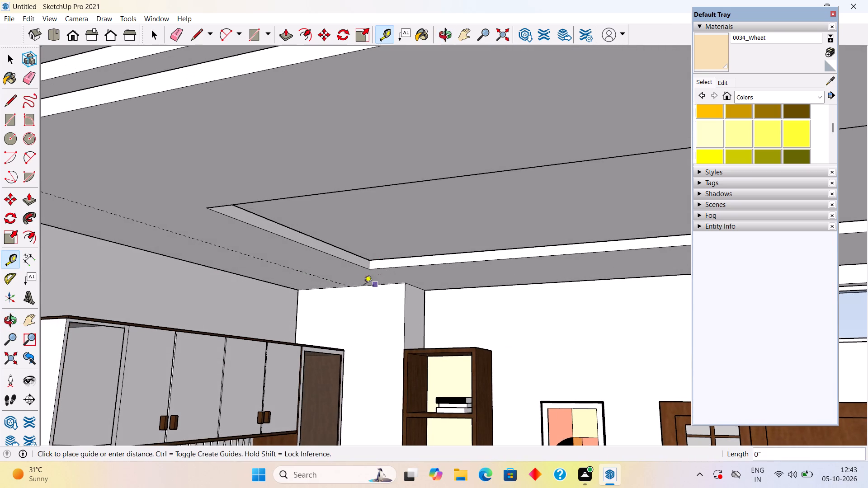
left_click(304, 276)
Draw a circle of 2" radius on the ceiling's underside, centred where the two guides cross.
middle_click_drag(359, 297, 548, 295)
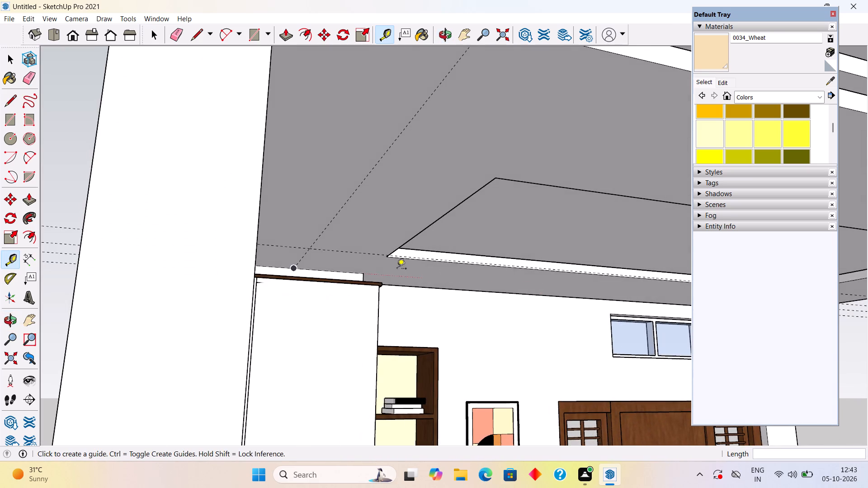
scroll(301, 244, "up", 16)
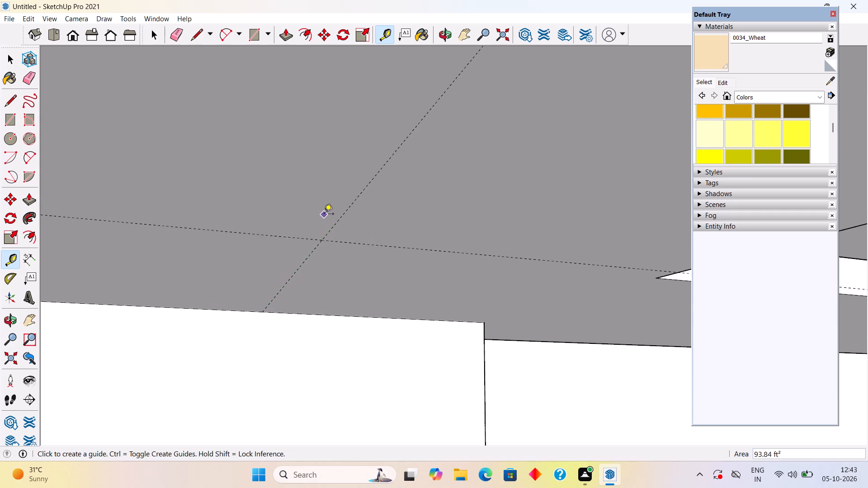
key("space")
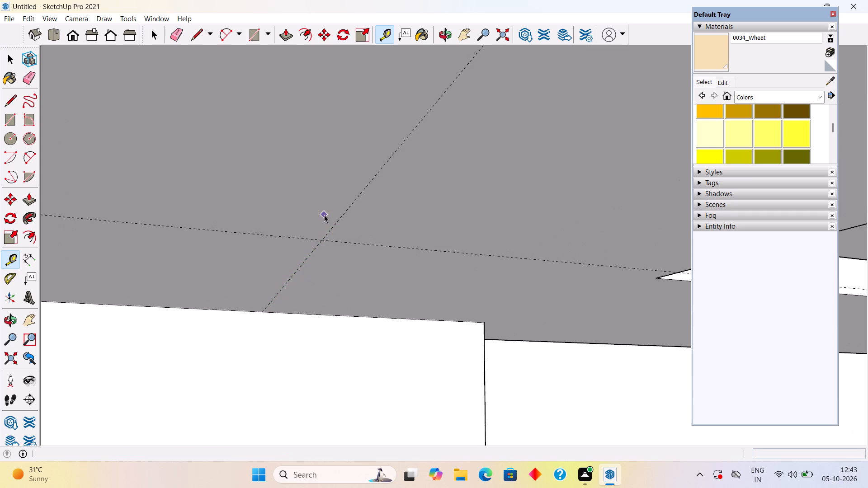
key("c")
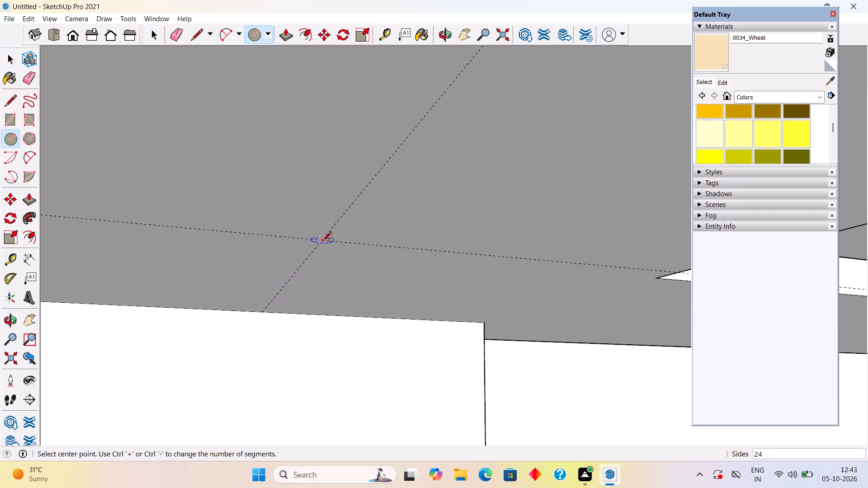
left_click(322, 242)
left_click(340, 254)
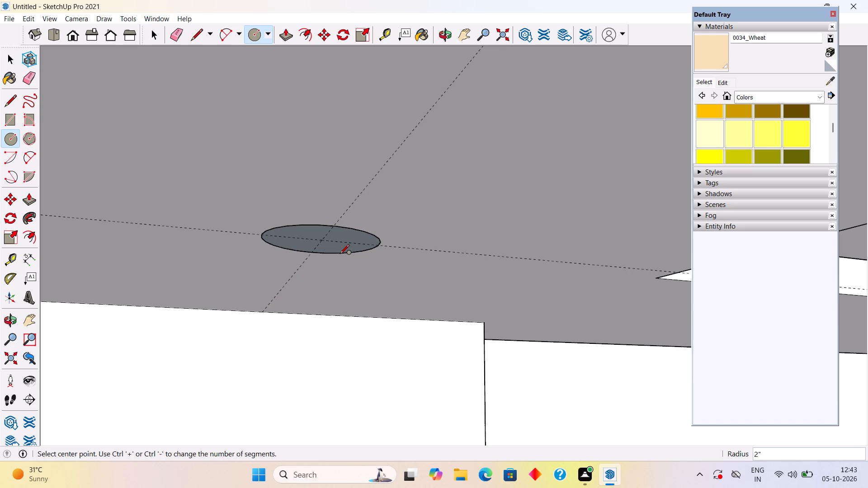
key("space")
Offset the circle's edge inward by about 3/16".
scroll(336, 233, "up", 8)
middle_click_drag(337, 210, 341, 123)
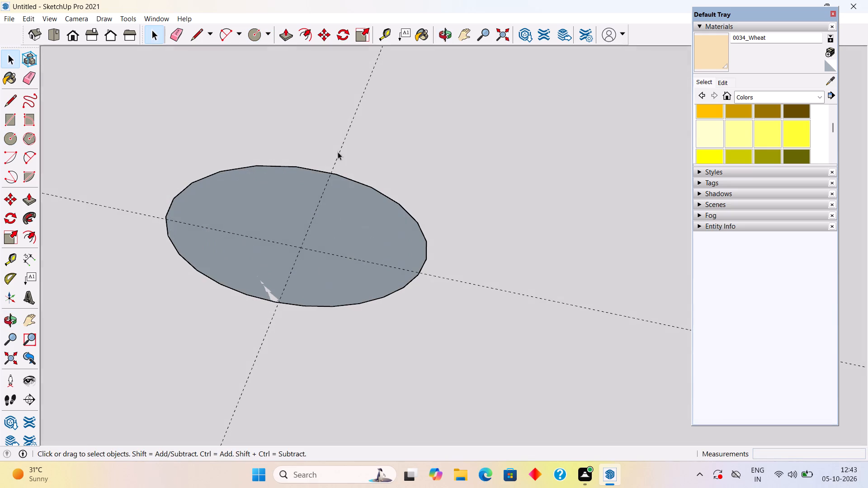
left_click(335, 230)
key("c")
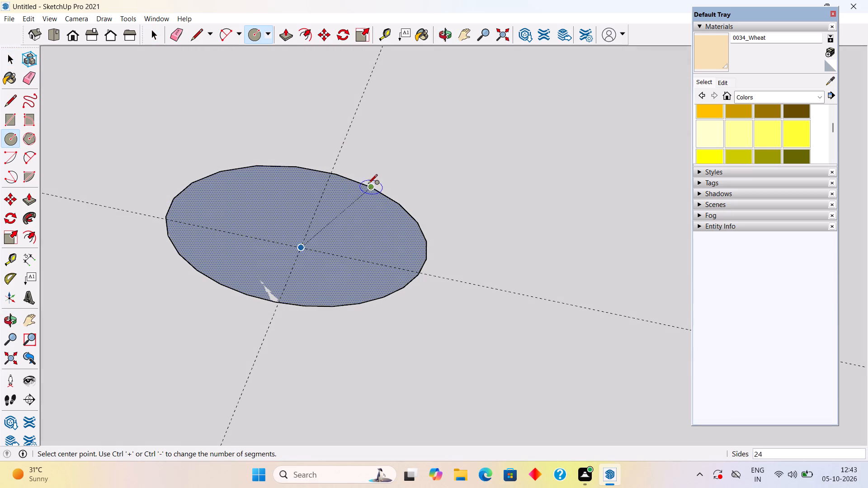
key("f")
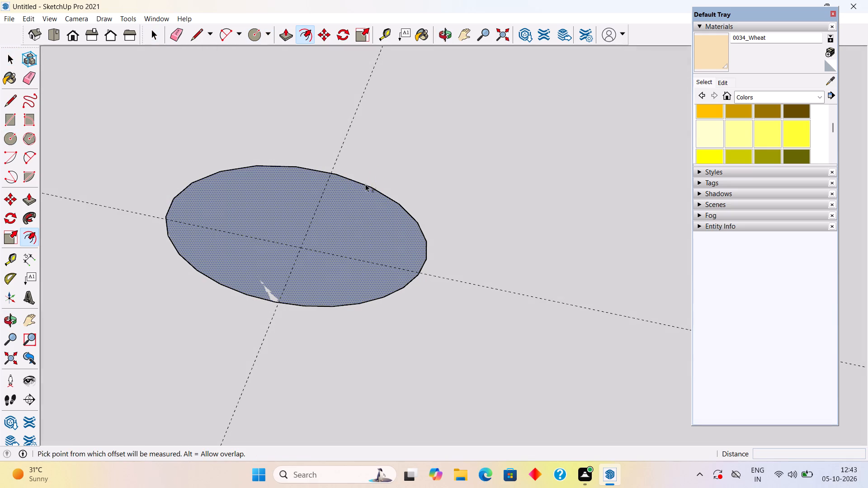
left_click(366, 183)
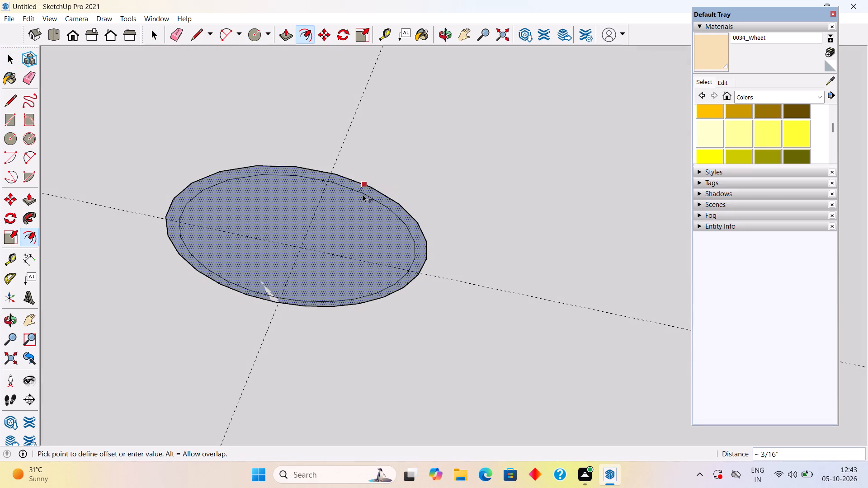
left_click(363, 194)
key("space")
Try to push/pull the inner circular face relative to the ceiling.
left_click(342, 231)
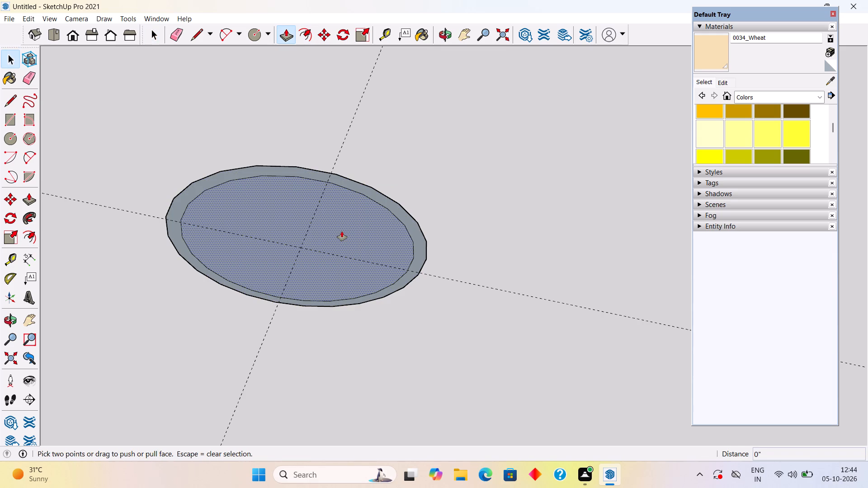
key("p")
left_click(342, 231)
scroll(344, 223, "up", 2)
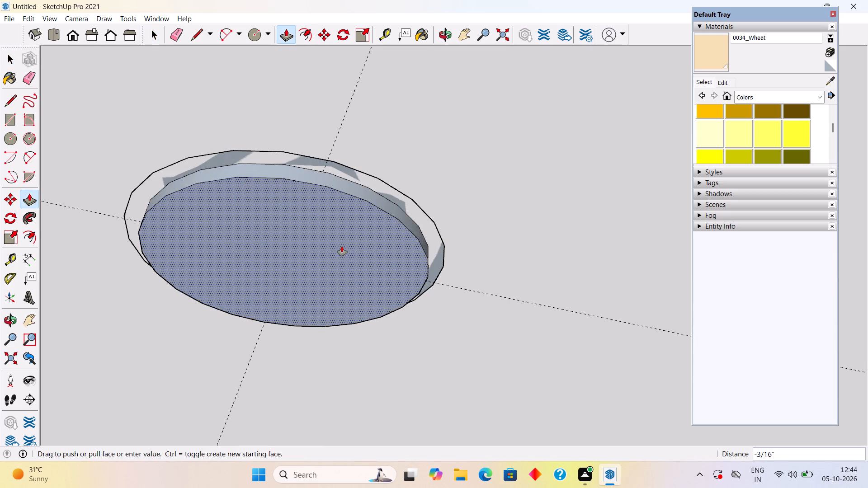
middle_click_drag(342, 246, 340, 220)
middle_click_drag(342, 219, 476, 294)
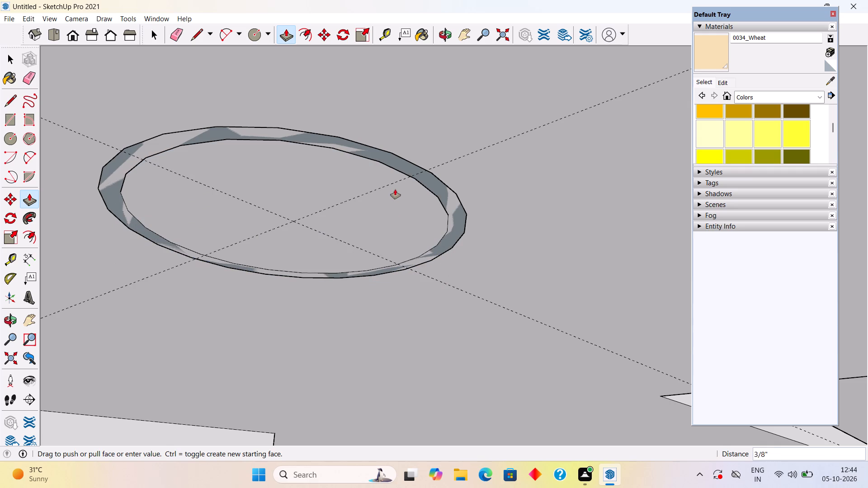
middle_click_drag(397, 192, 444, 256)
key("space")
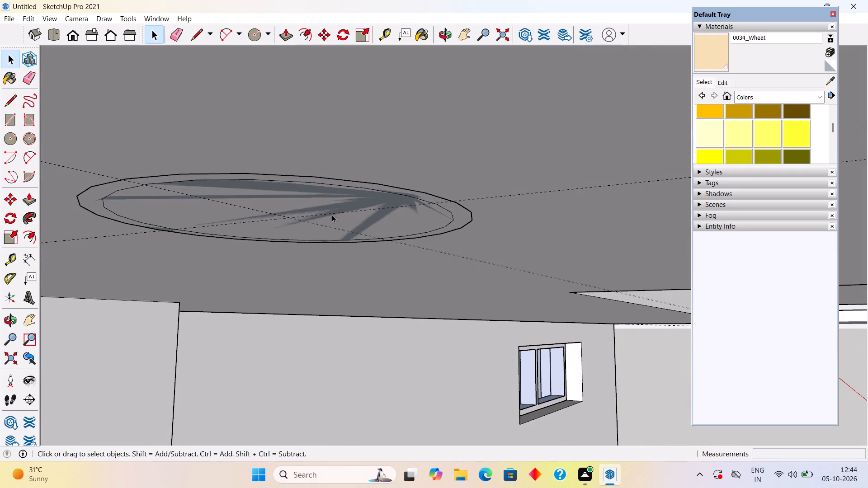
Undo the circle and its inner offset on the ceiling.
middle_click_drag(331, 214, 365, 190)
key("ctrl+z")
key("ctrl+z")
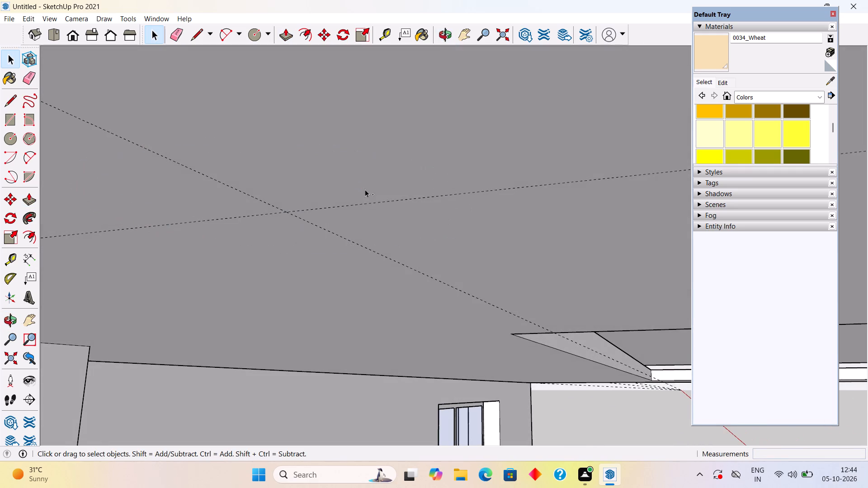
Open the false ceiling group for editing and select its underside face around the crossing guides.
triple_click(314, 187)
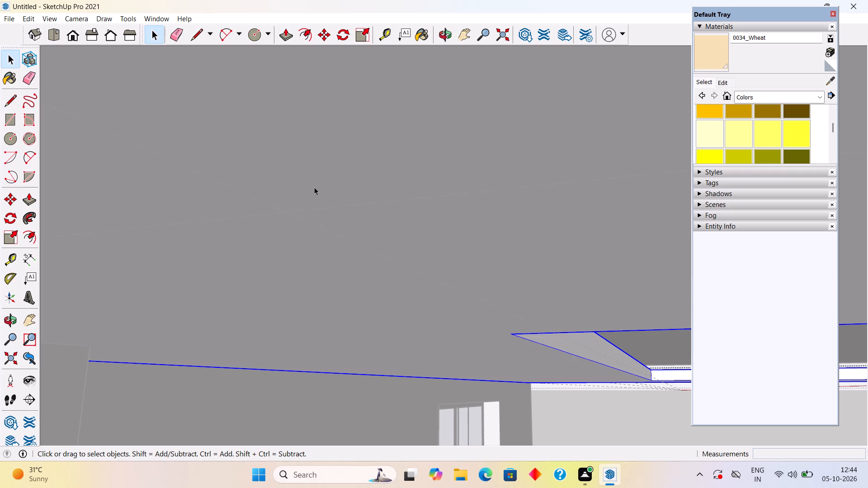
scroll(337, 330, "down", 10)
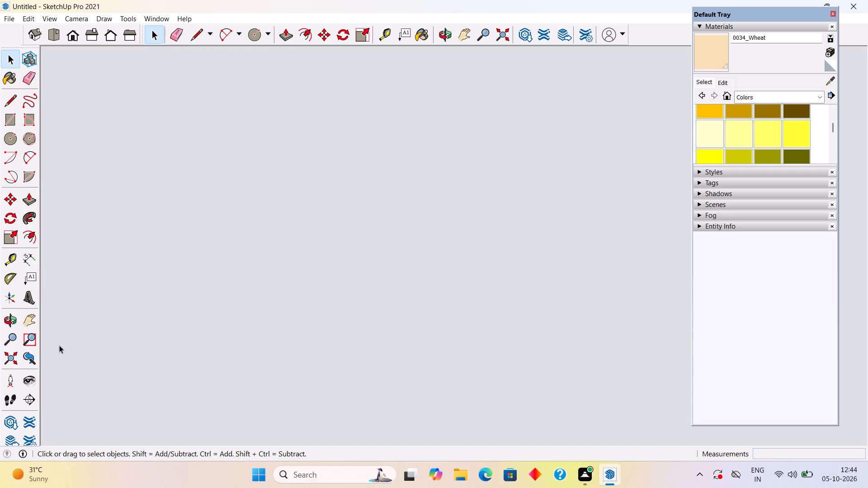
left_click(9, 360)
middle_click_drag(366, 287, 0, 236)
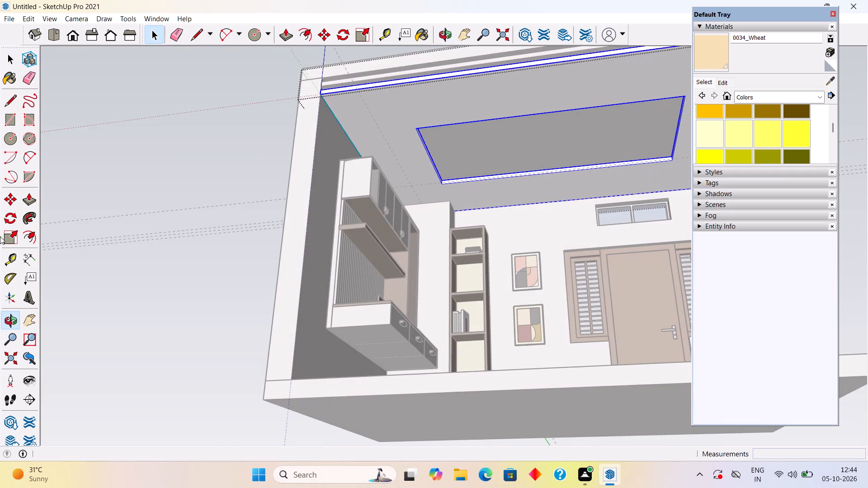
scroll(362, 200, "up", 5)
scroll(439, 202, "up", 4)
scroll(419, 164, "up", 3)
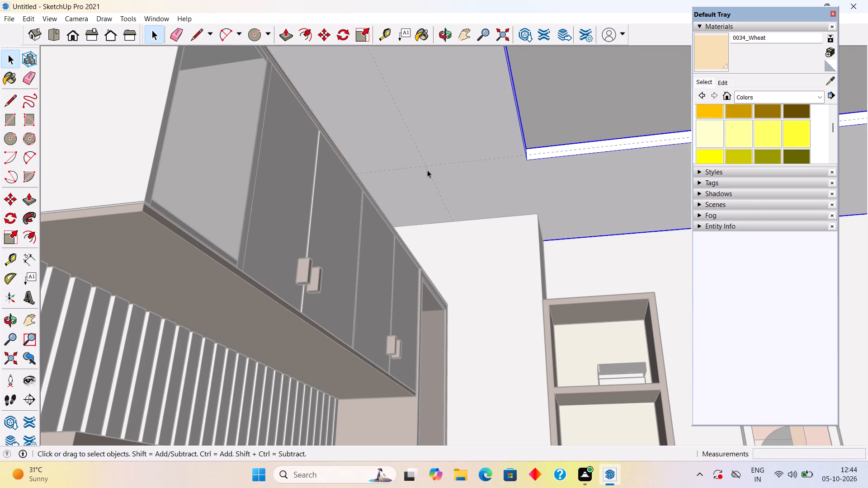
left_click(434, 159)
triple_click(434, 150)
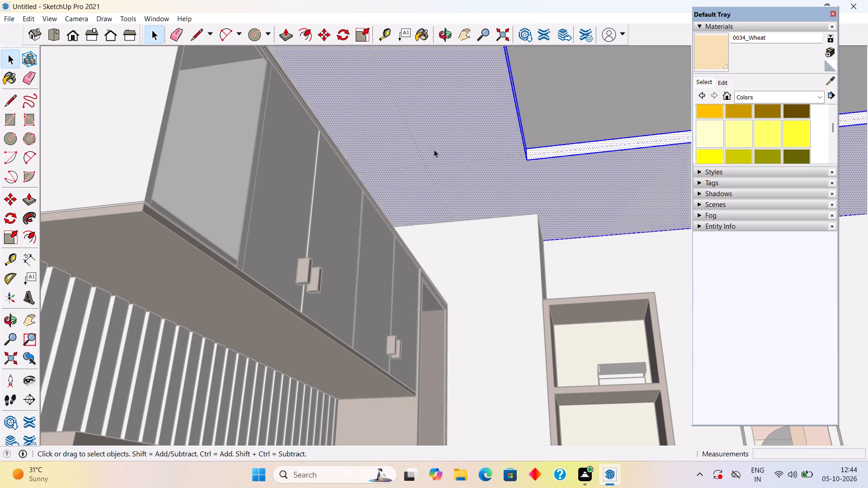
Draw a 90-sided circle of 1" radius on the ceiling's underside, centred where the two guides cross.
scroll(415, 159, "up", 13)
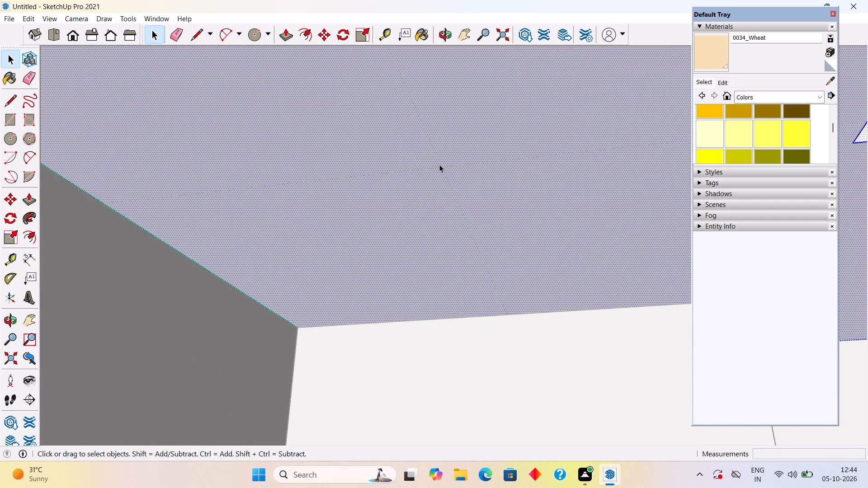
key("c")
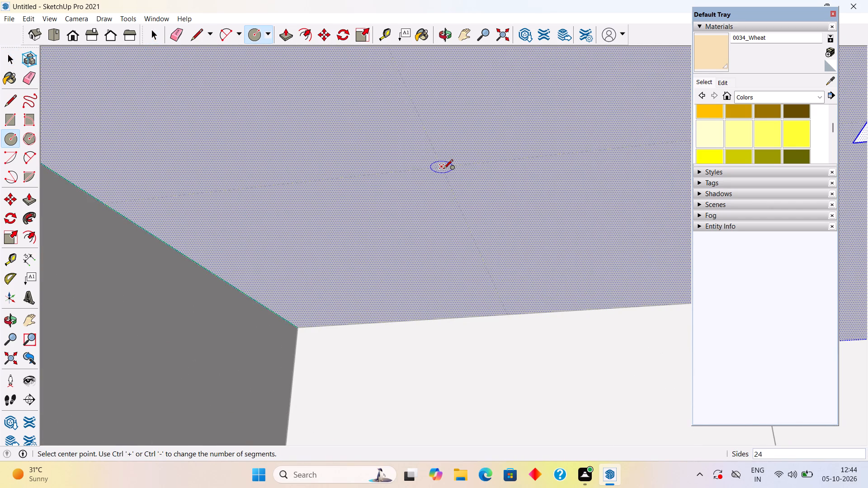
key("9")
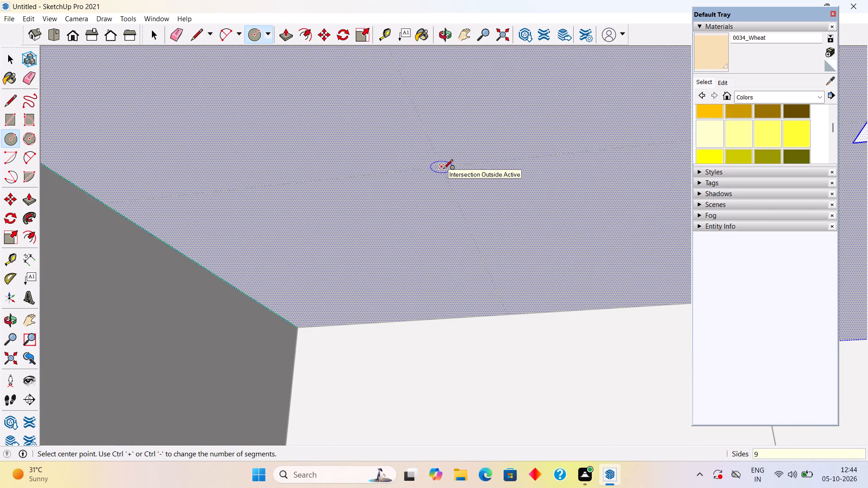
key("0")
key("Return")
left_click(442, 168)
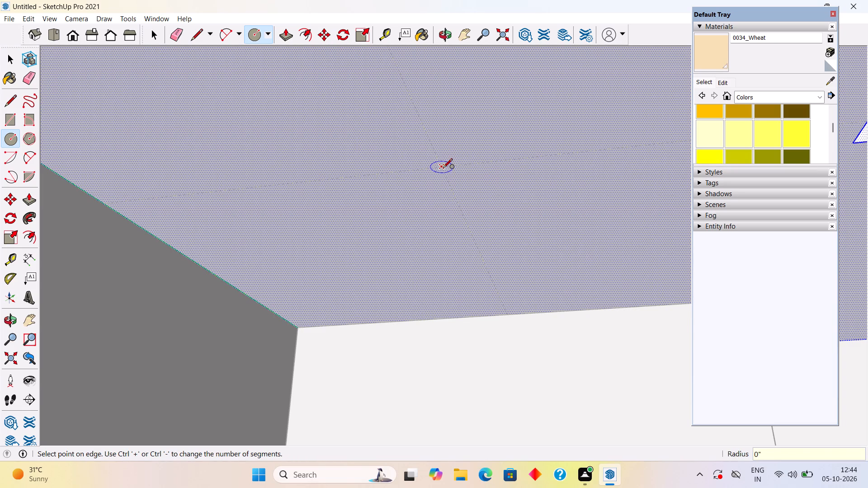
scroll(456, 190, "down", 5)
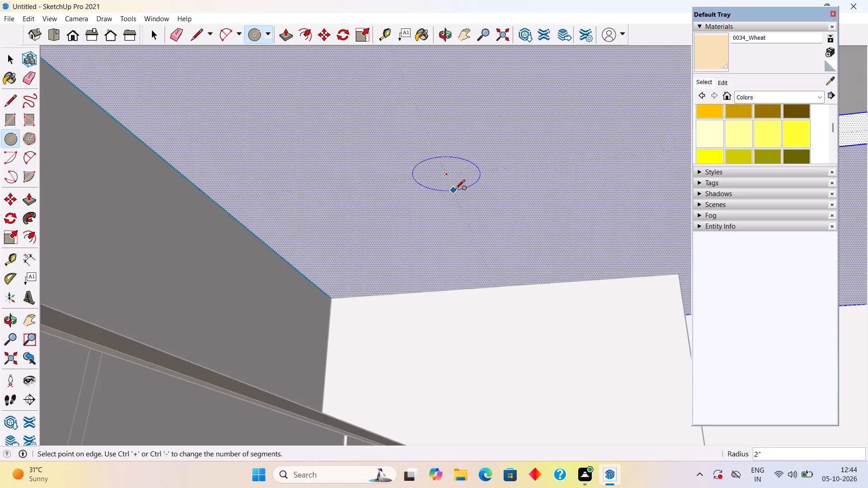
scroll(455, 190, "down", 3)
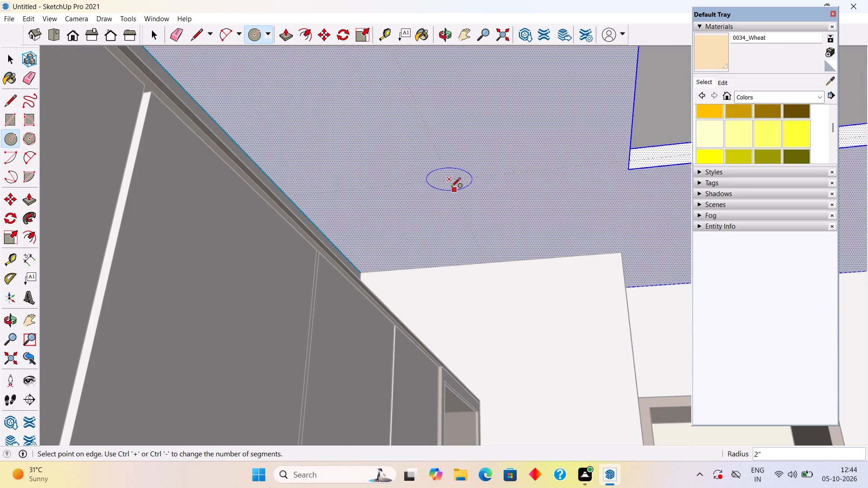
type("1\"")
key("Return")
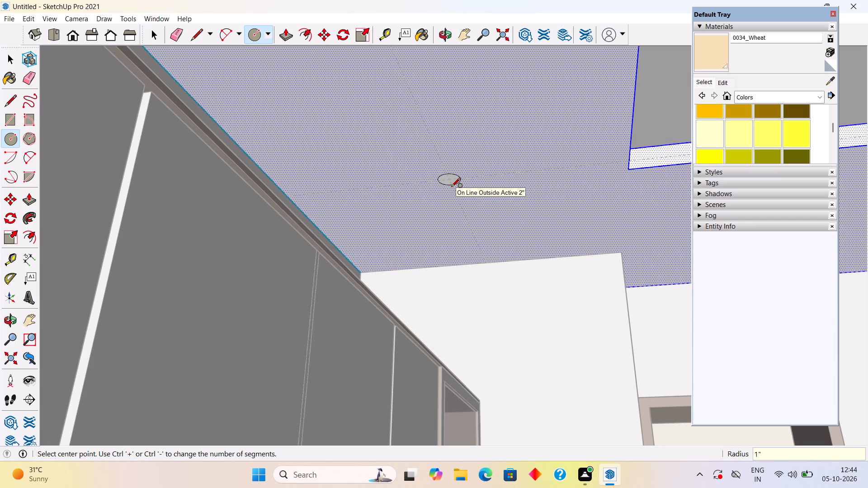
scroll(480, 115, "up", 2)
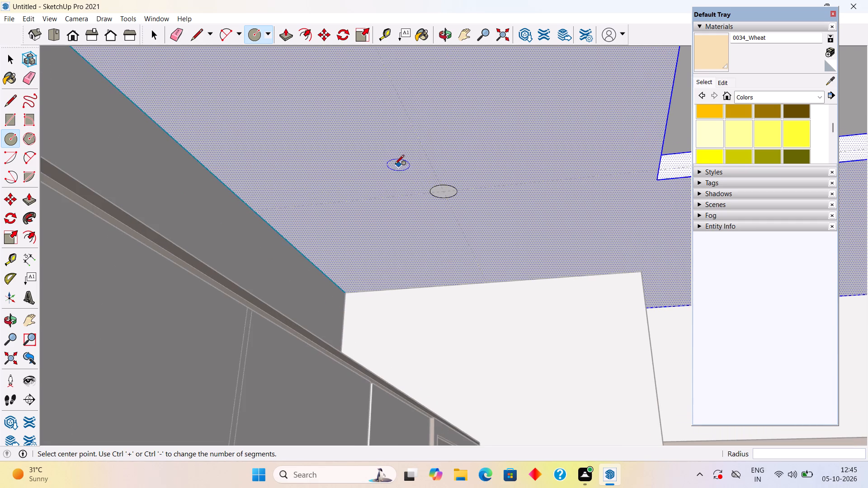
scroll(393, 165, "up", 6)
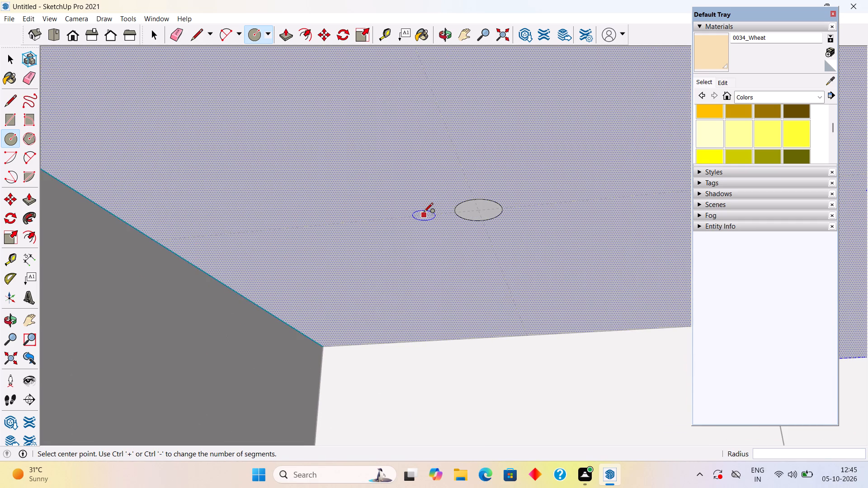
key("space")
Offset the circle's edge inward by about 1/16" to form a thin outer ring.
scroll(479, 207, "up", 12)
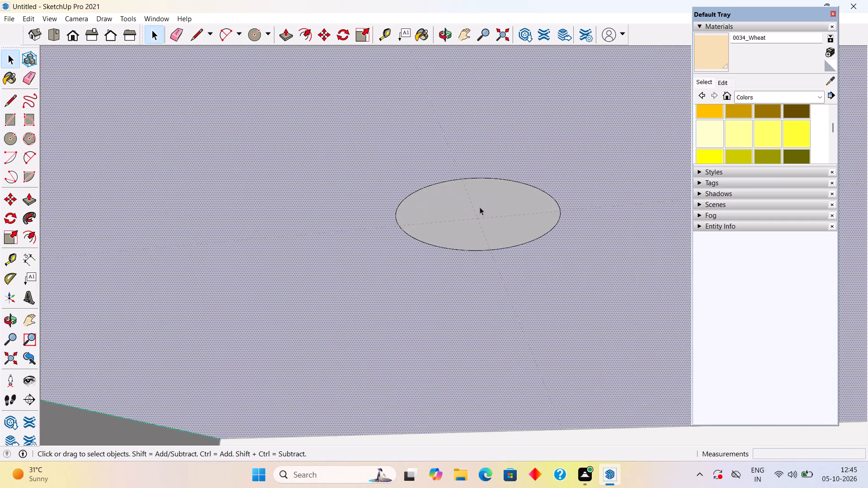
left_click(480, 207)
scroll(480, 207, "up", 7)
key("f")
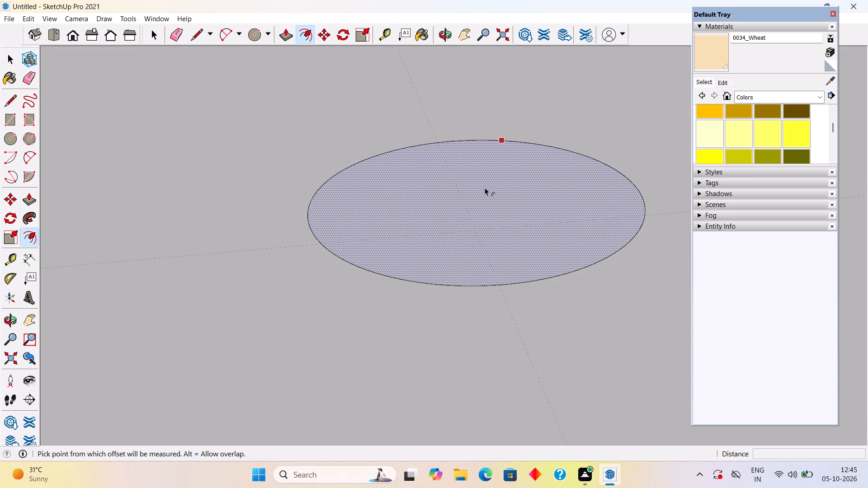
left_click(491, 140)
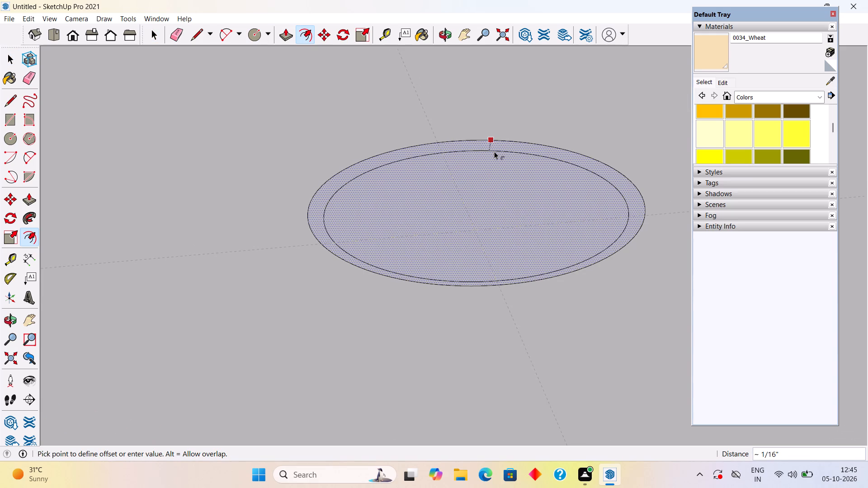
scroll(494, 151, "up", 1)
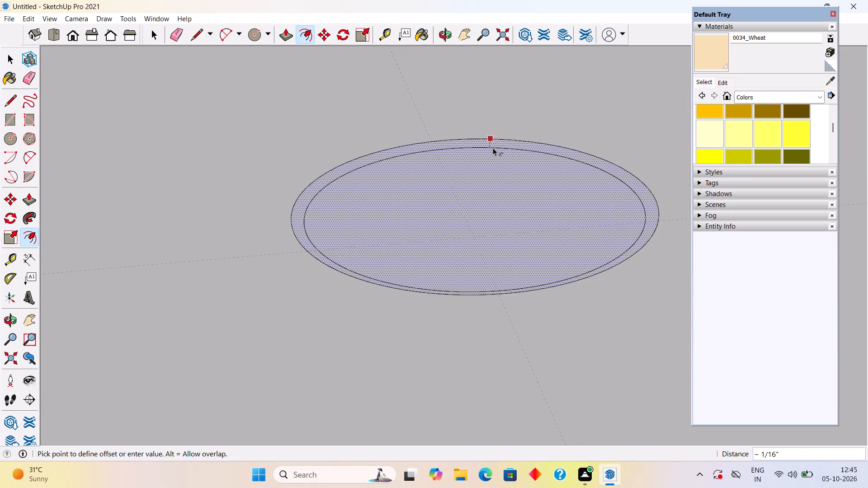
left_click(493, 148)
key("space")
Push the inner circular face 1/16" into the ceiling.
left_click(492, 213)
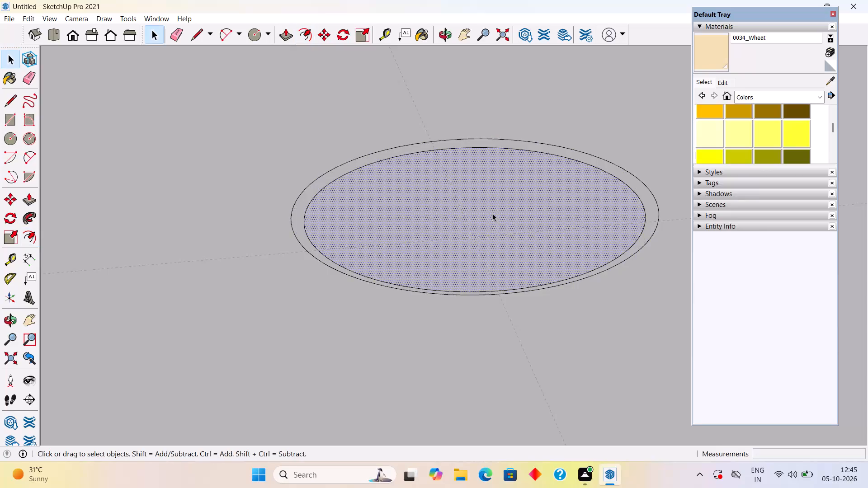
key("p")
left_click_drag(495, 225, 494, 219)
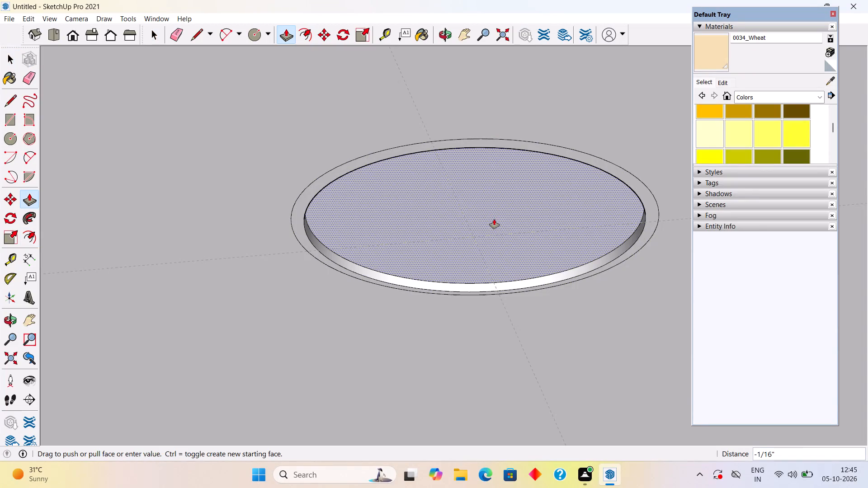
left_click_drag(494, 219, 493, 213)
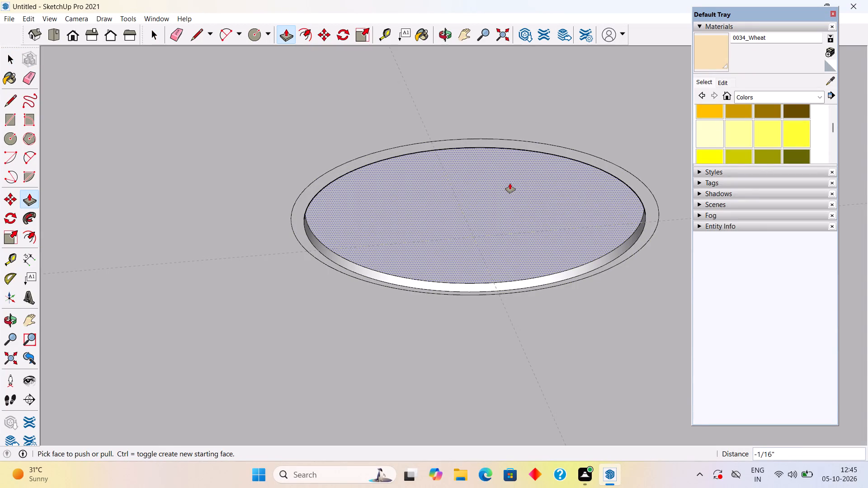
key("space")
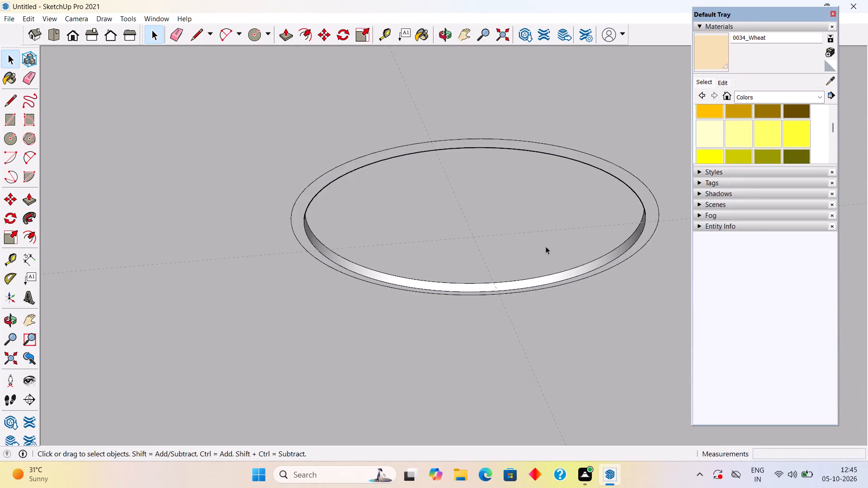
Push the thin ring face around the inner circle 0.3" into the ceiling.
scroll(446, 253, "up", 2)
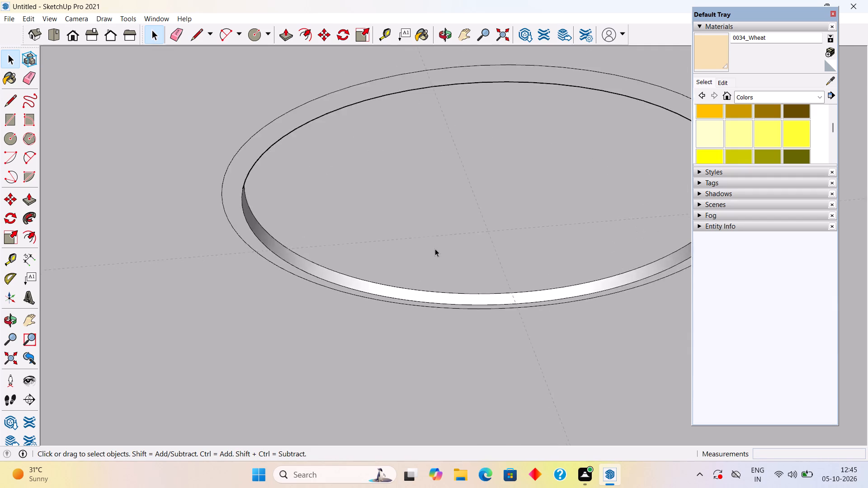
scroll(435, 249, "up", 3)
scroll(434, 247, "down", 8)
scroll(314, 245, "up", 4)
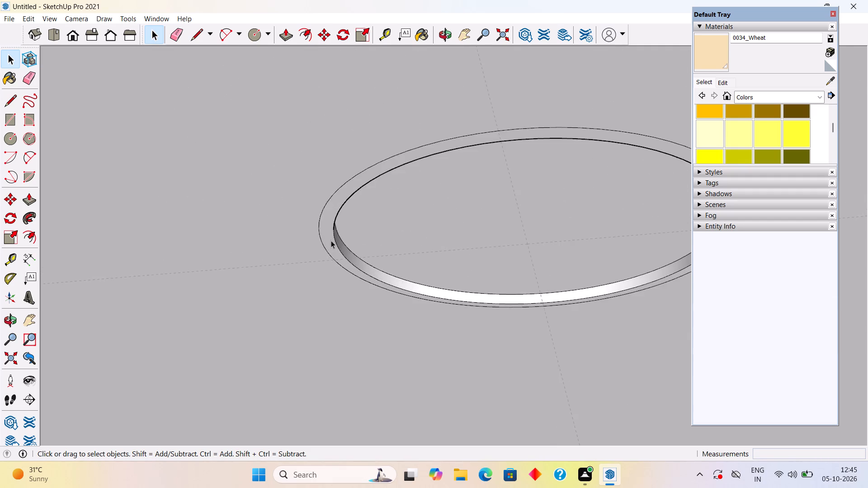
scroll(331, 240, "up", 3)
left_click(333, 242)
key("p")
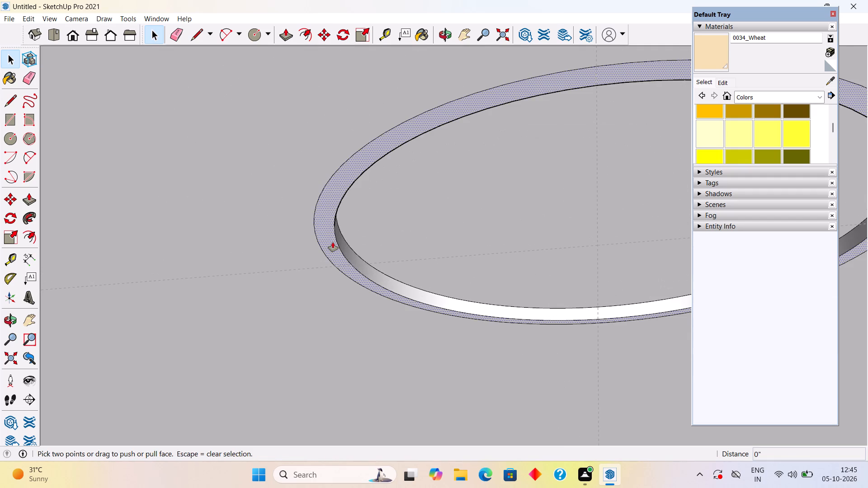
left_click(333, 242)
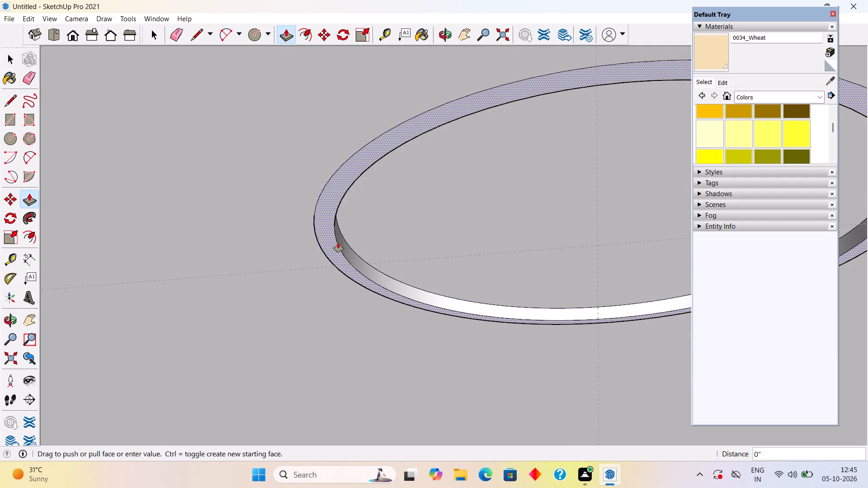
scroll(340, 240, "up", 3)
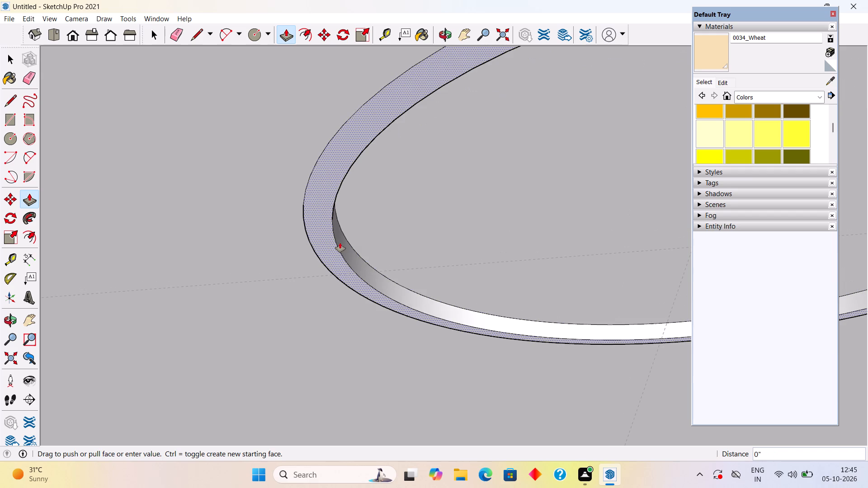
scroll(343, 240, "up", 5)
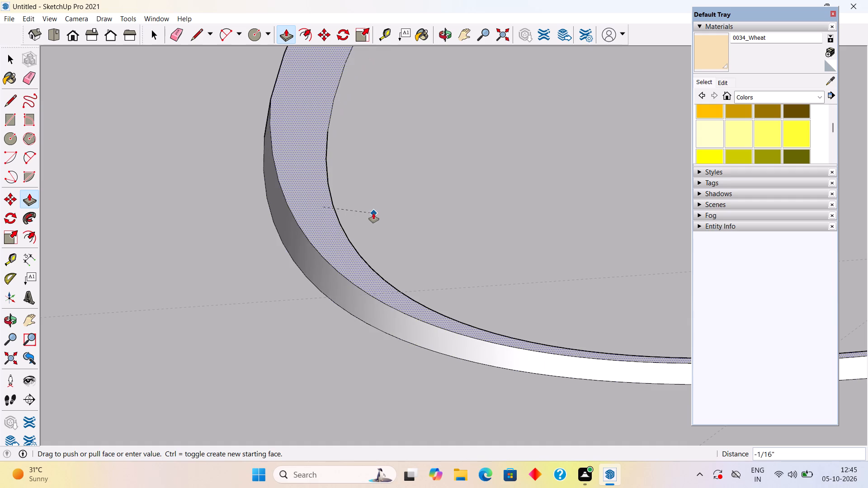
type(".3\"")
key("Return")
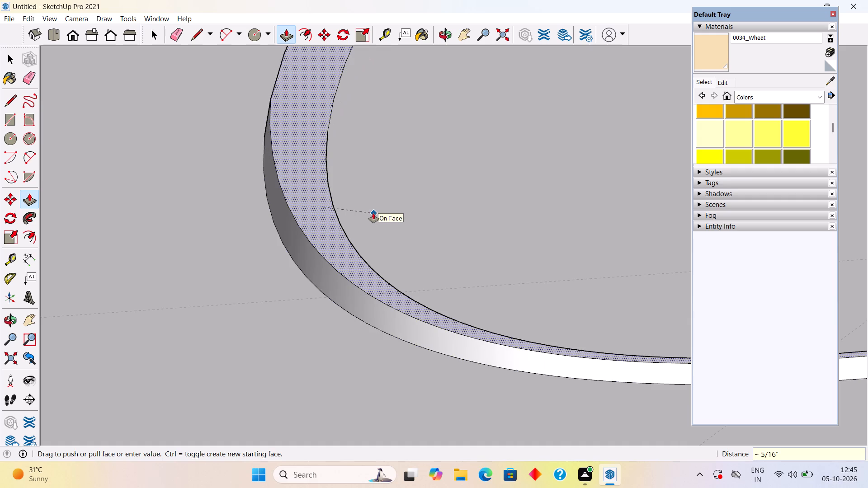
Push the inner circular face a further 5/16" into the ceiling, beyond the surrounding ring.
scroll(372, 281, "down", 7)
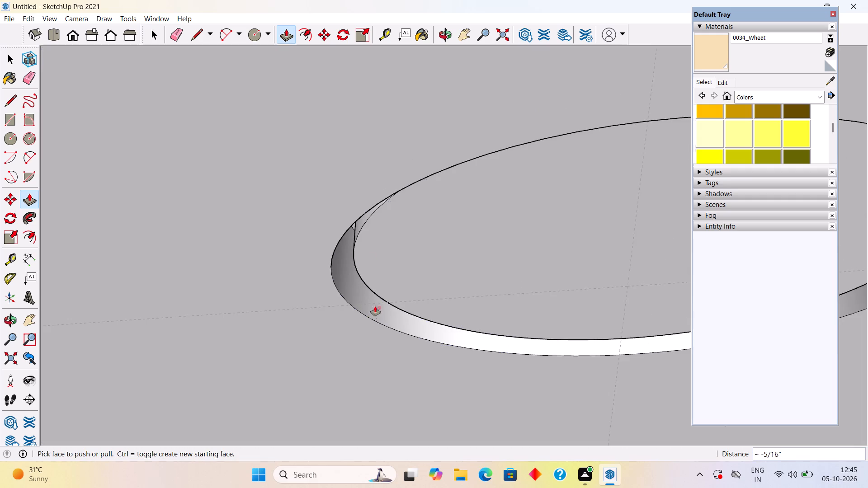
middle_click_drag(343, 224, 255, 154)
left_click_drag(473, 234, 469, 211)
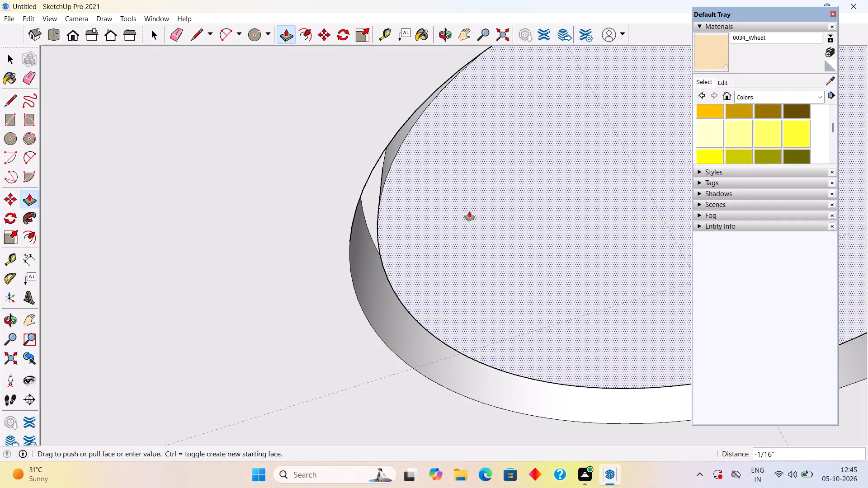
left_click_drag(469, 211, 463, 158)
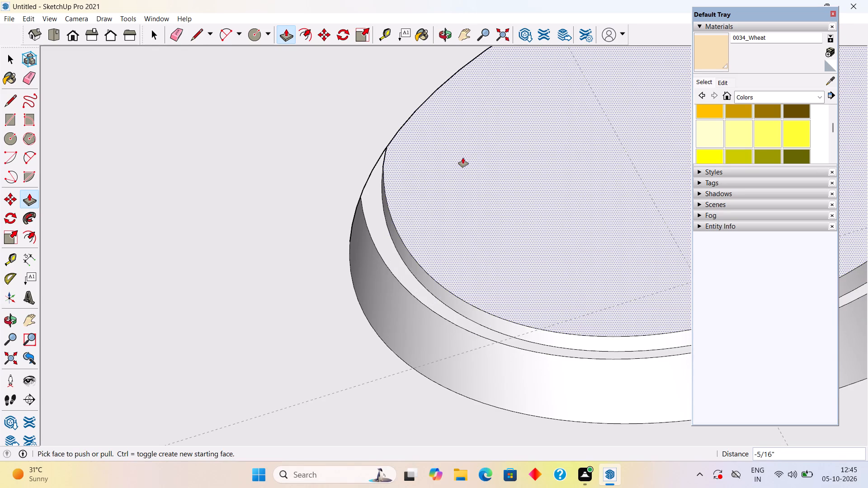
left_click(463, 157)
key("space")
Examine the circular recess's placement on the ceiling in relation to the whole room.
scroll(462, 195, "down", 11)
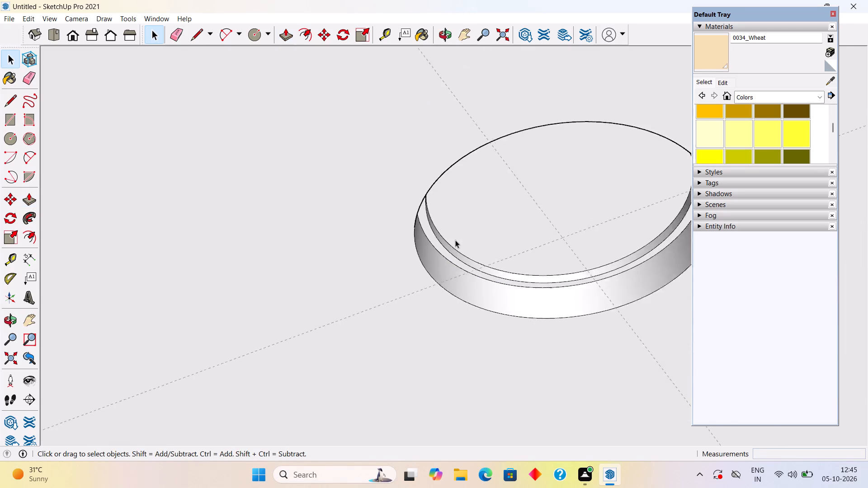
scroll(455, 240, "down", 3)
middle_click_drag(461, 214, 651, 202)
scroll(651, 202, "down", 9)
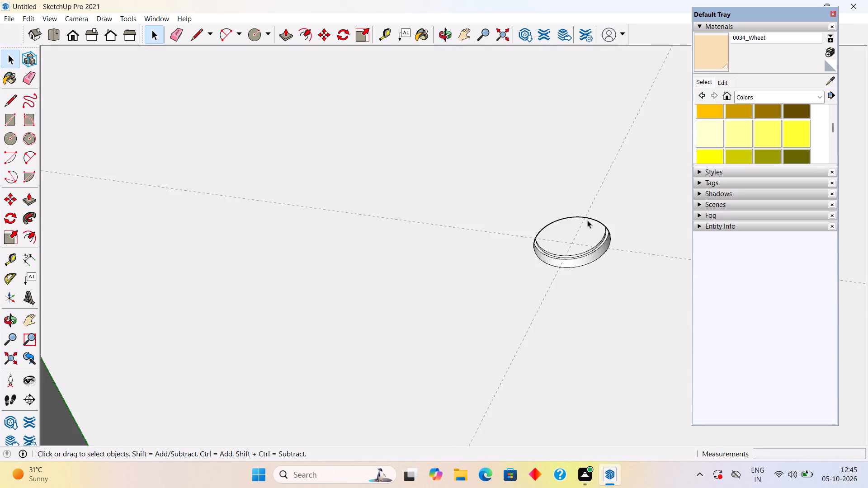
scroll(587, 220, "down", 3)
scroll(531, 215, "down", 3)
left_click(5, 357)
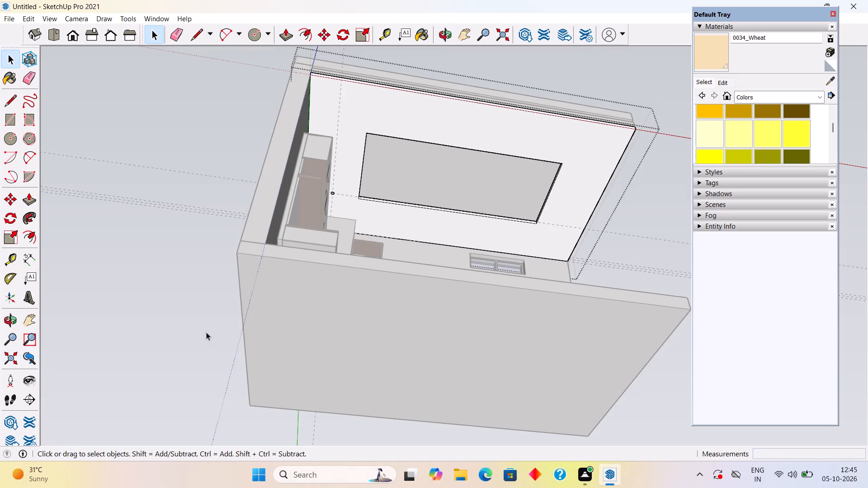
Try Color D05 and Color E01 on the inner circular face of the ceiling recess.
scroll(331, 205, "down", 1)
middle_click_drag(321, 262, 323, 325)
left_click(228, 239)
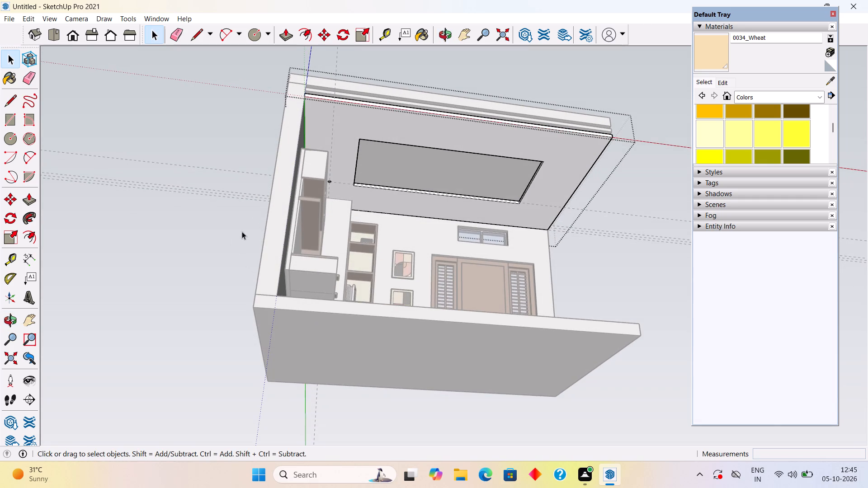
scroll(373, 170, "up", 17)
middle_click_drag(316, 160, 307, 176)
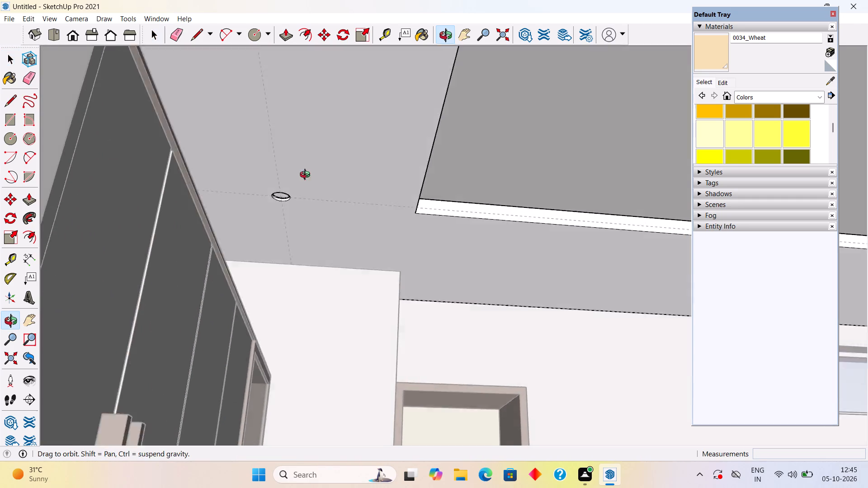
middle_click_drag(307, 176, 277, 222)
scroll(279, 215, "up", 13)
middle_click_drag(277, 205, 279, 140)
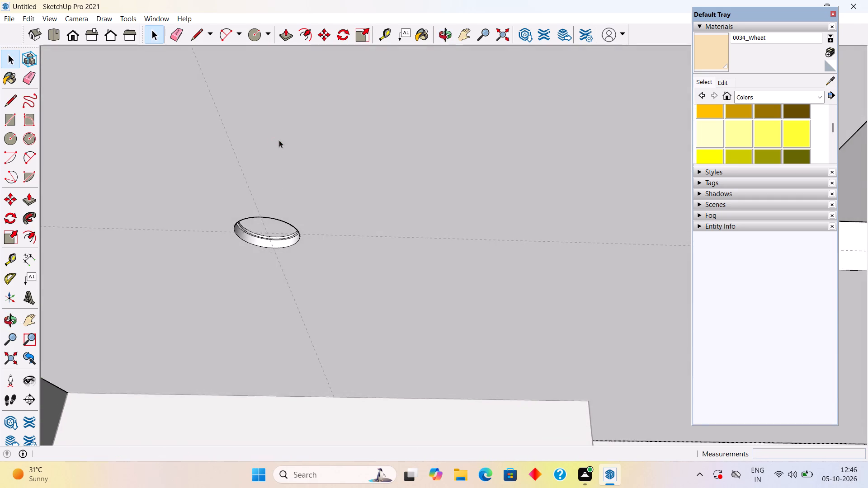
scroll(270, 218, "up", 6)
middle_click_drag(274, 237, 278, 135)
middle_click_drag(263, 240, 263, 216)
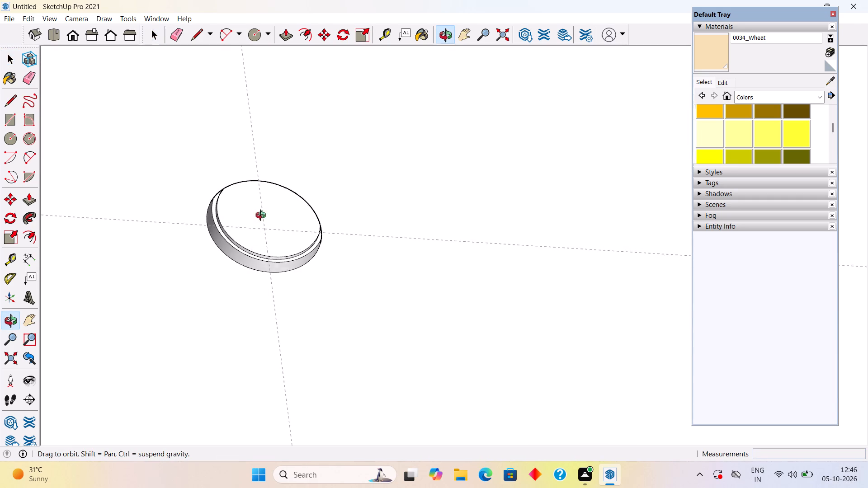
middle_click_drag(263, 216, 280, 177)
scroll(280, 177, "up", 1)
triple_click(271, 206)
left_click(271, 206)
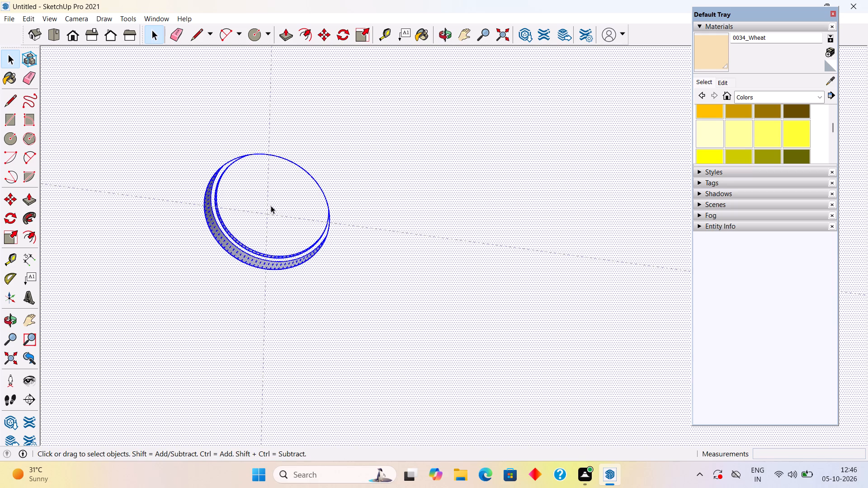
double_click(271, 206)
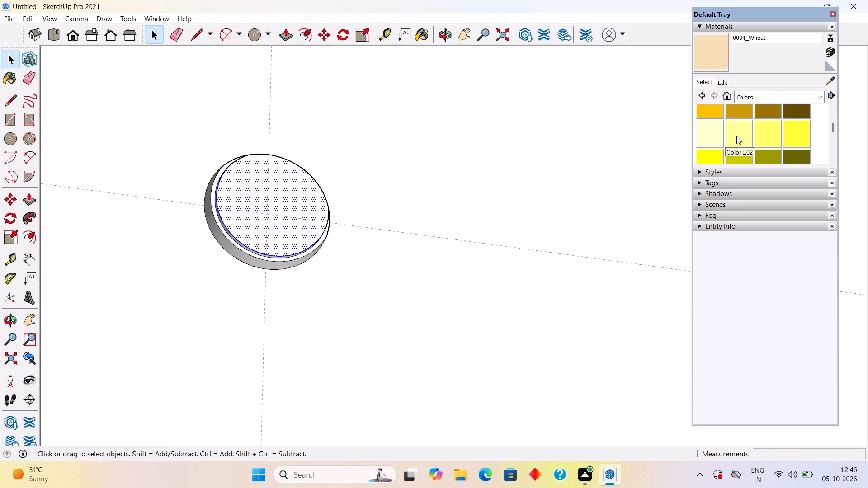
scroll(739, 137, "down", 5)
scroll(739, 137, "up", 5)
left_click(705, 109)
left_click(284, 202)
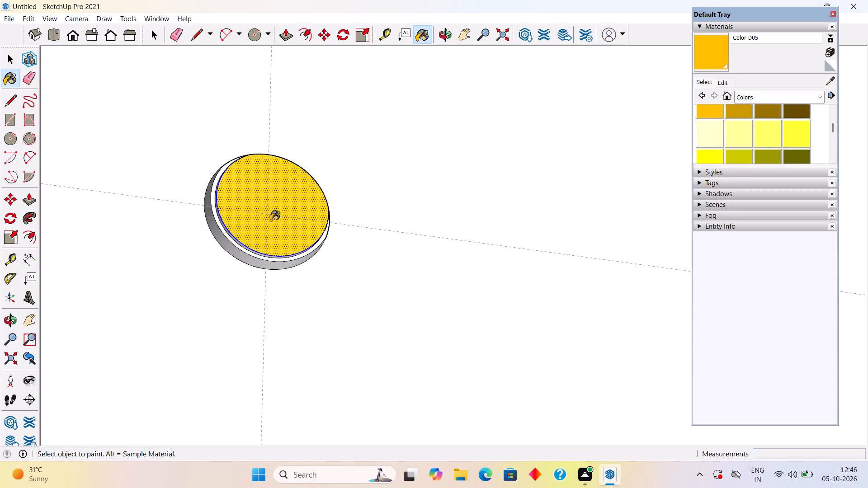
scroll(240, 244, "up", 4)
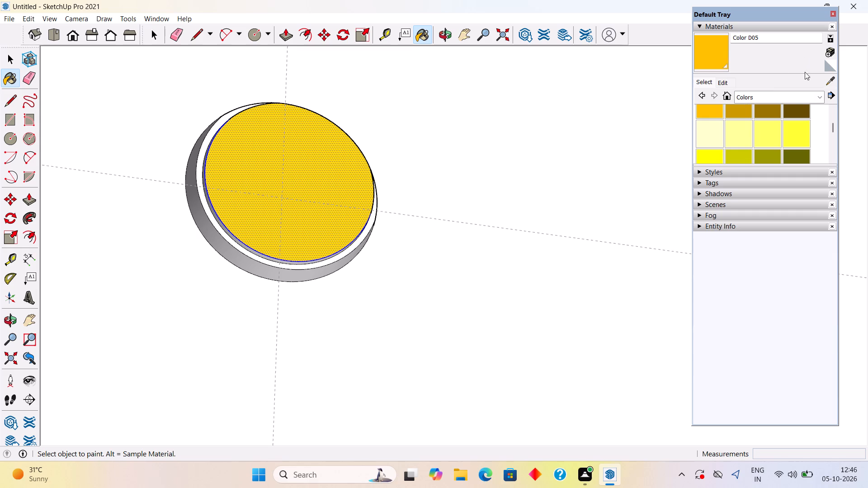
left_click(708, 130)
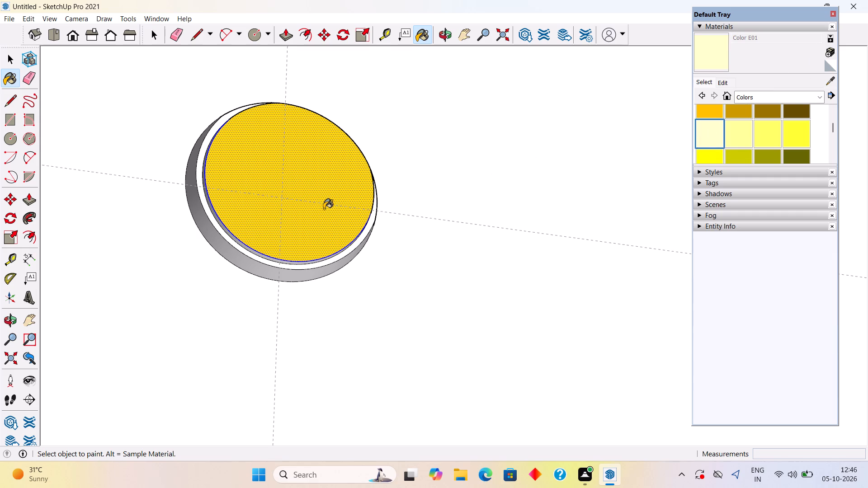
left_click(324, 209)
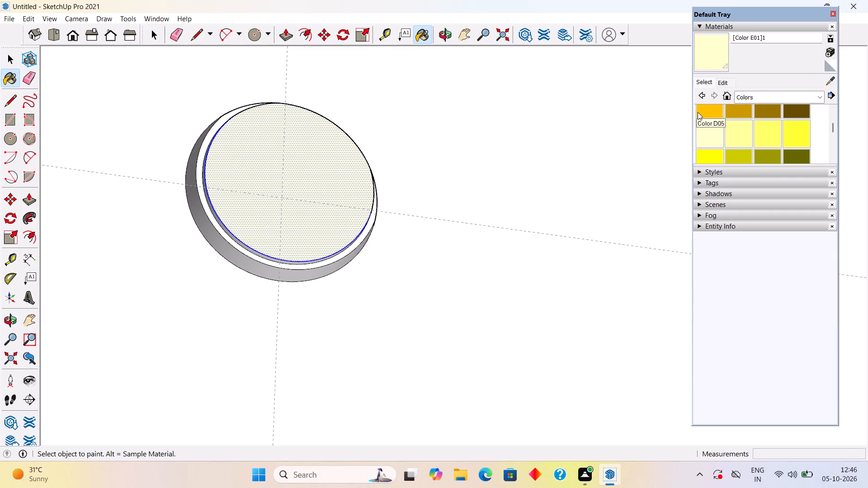
Paint the inner circular face of the ceiling recess with Color E02.
left_click(740, 139)
left_click(342, 151)
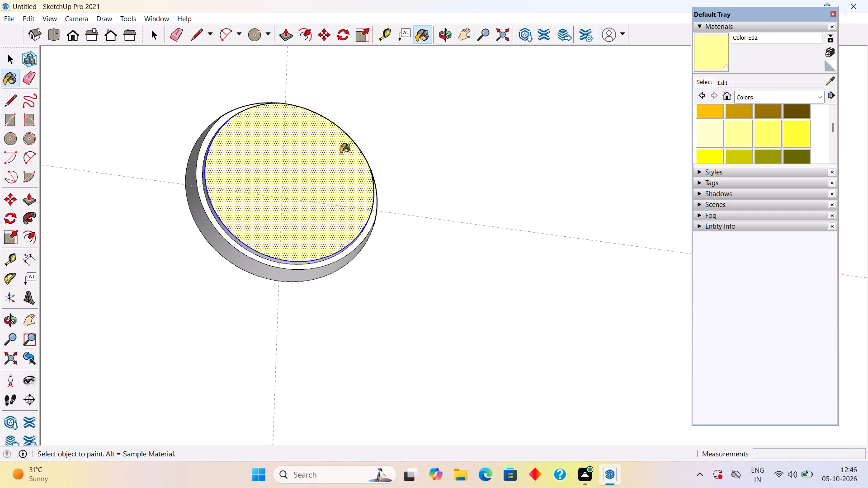
Paint the circular recess's surrounding ring and side wall with Metal Aluminum Anodized.
left_click(746, 97)
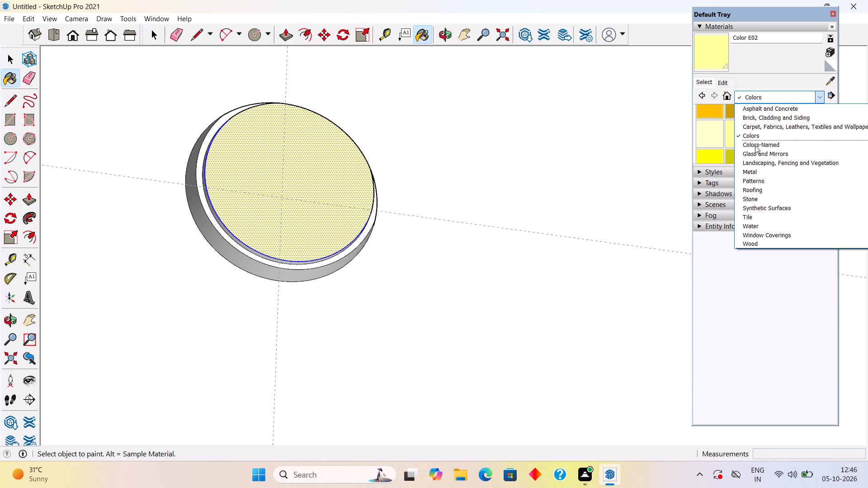
left_click(761, 171)
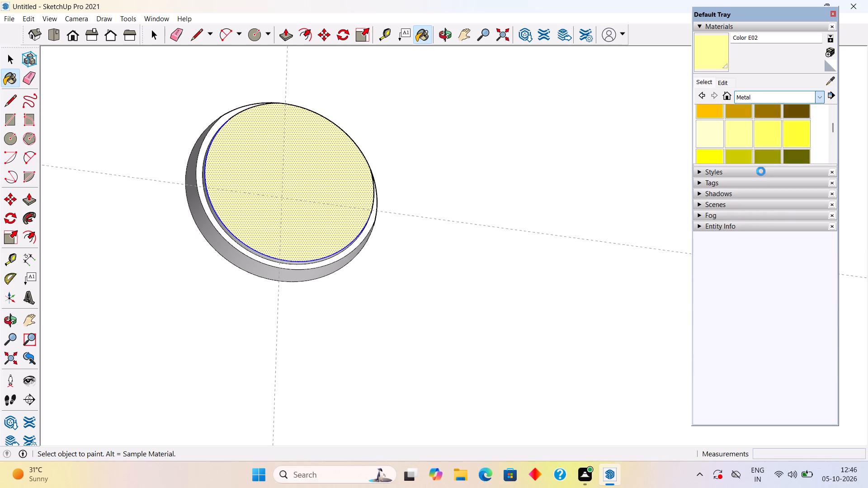
left_click(746, 124)
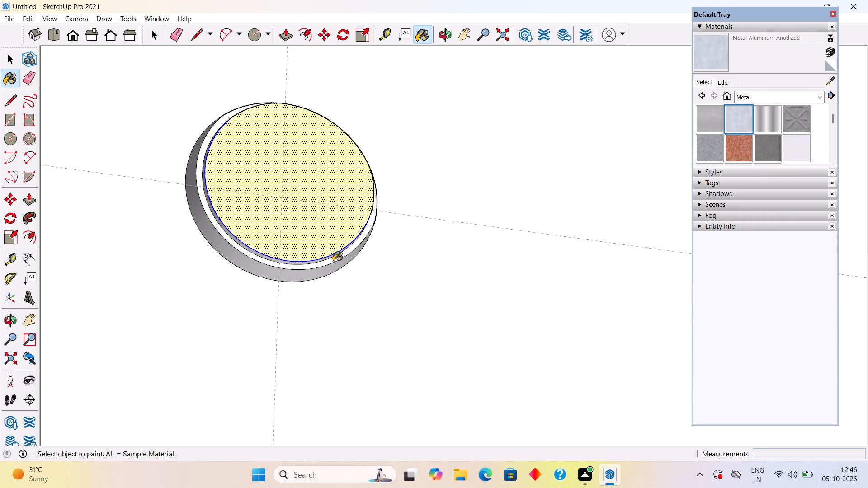
left_click(325, 267)
left_click(325, 264)
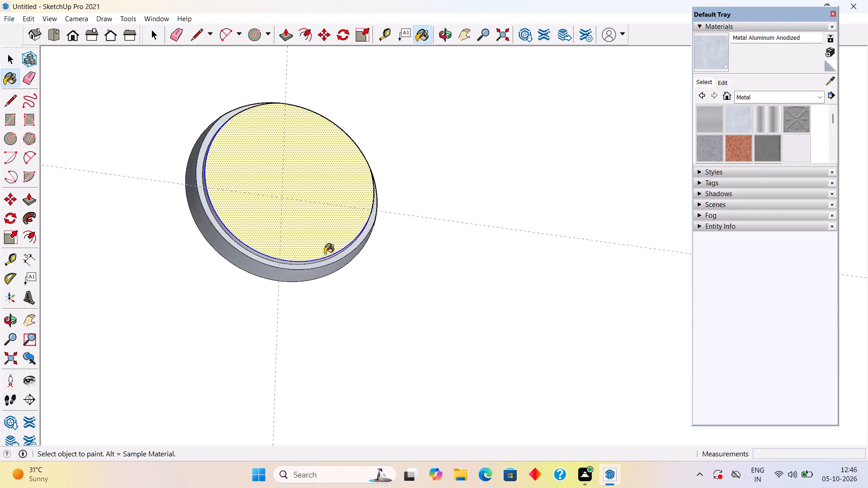
key("space")
Place a guide on the ceiling about 1' 3" outside the rectangular recess's side edge, toward the bookshelf wall.
scroll(324, 249, "down", 13)
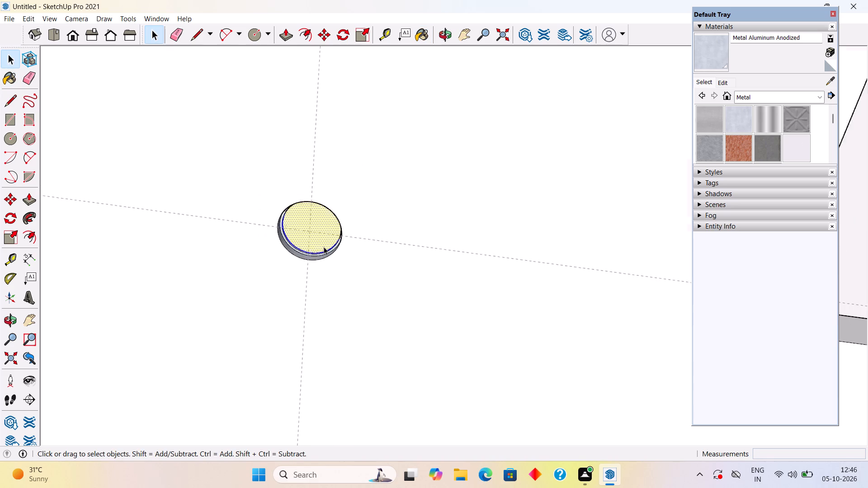
scroll(324, 247, "down", 2)
scroll(355, 97, "down", 7)
middle_click_drag(357, 132, 335, 192)
scroll(341, 199, "down", 5)
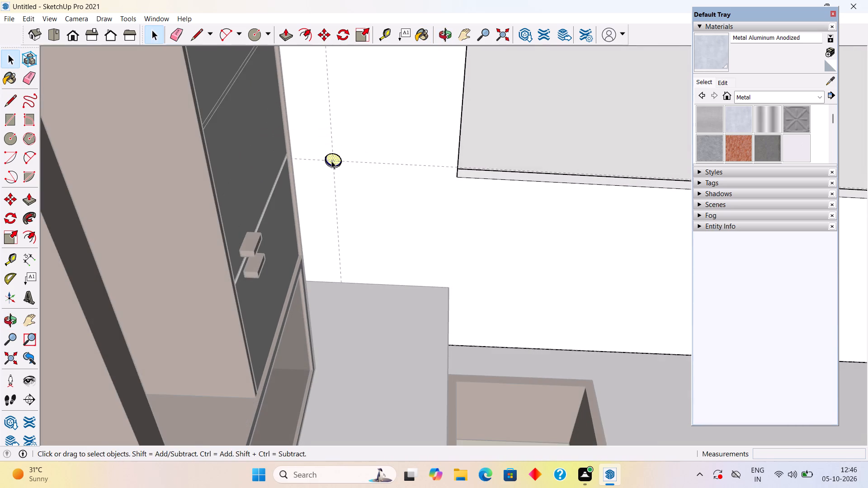
scroll(349, 149, "down", 4)
middle_click_drag(349, 169, 349, 190)
scroll(359, 188, "down", 1)
middle_click_drag(359, 188, 203, 287)
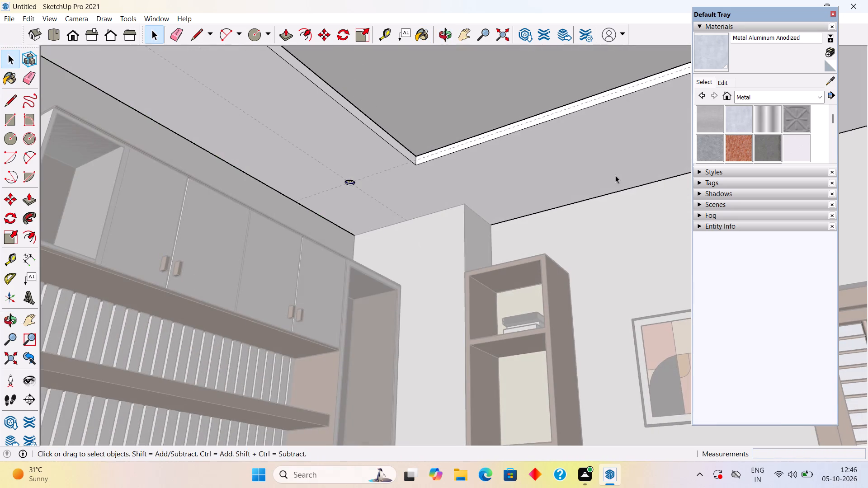
middle_click_drag(600, 165, 404, 143)
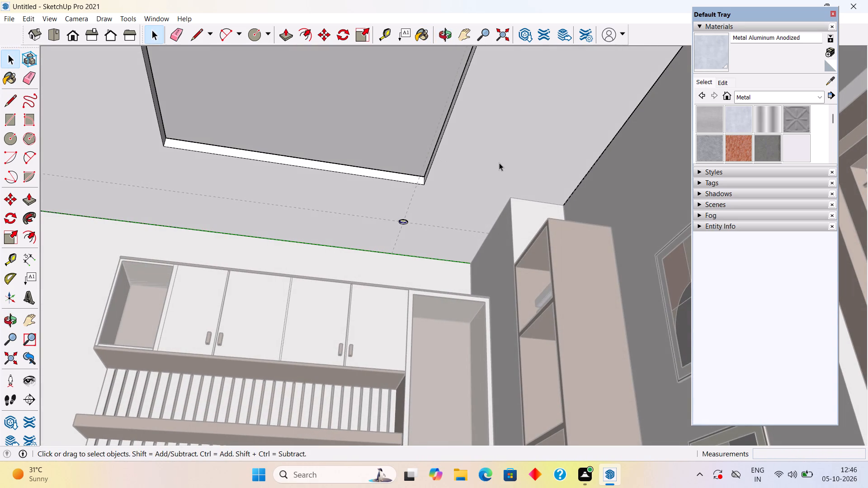
middle_click_drag(499, 162, 438, 147)
scroll(471, 152, "up", 2)
middle_click_drag(516, 165, 517, 173)
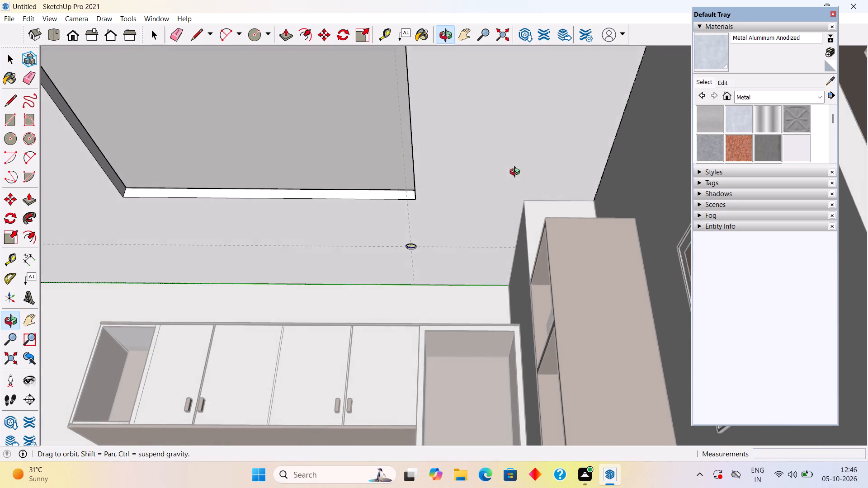
middle_click_drag(517, 173, 525, 206)
scroll(475, 170, "up", 2)
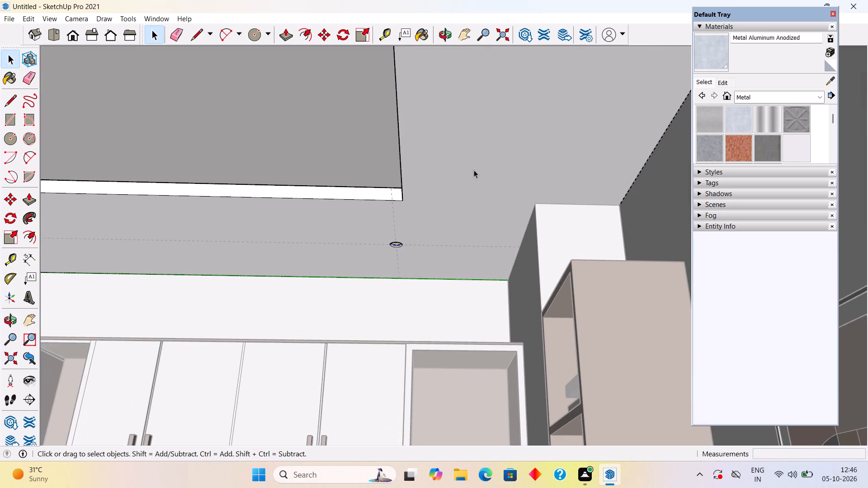
key("t")
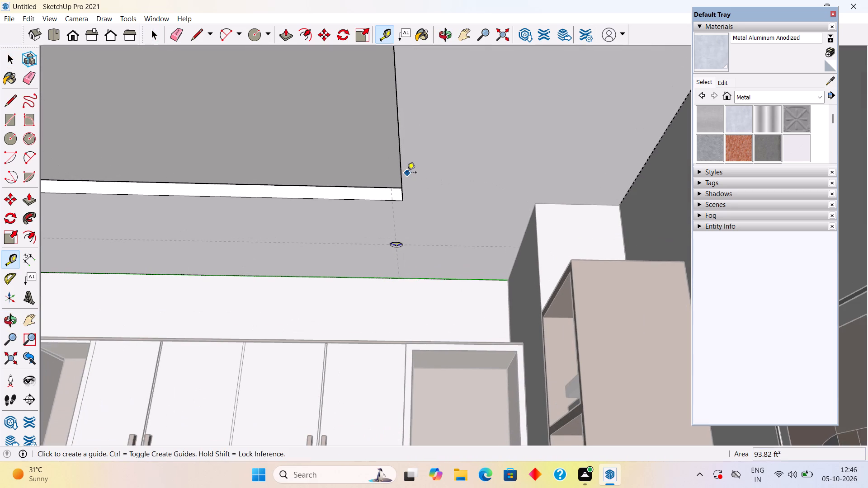
left_click(401, 169)
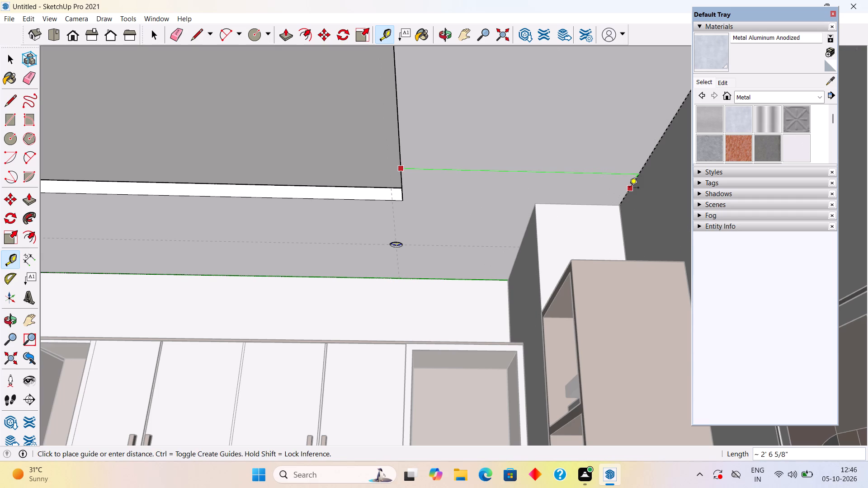
left_click(519, 177)
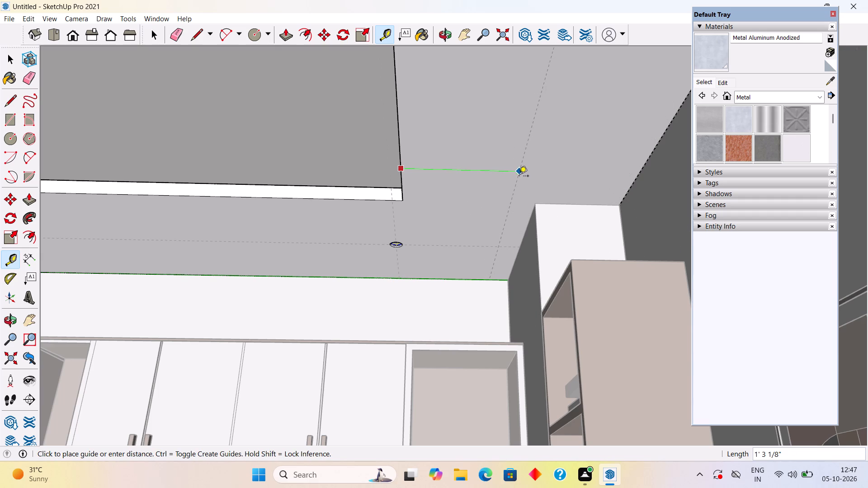
Place a crossing guide on the ceiling about 3' 4 7/8" from the ceiling edge above the wall cabinets.
left_click(476, 280)
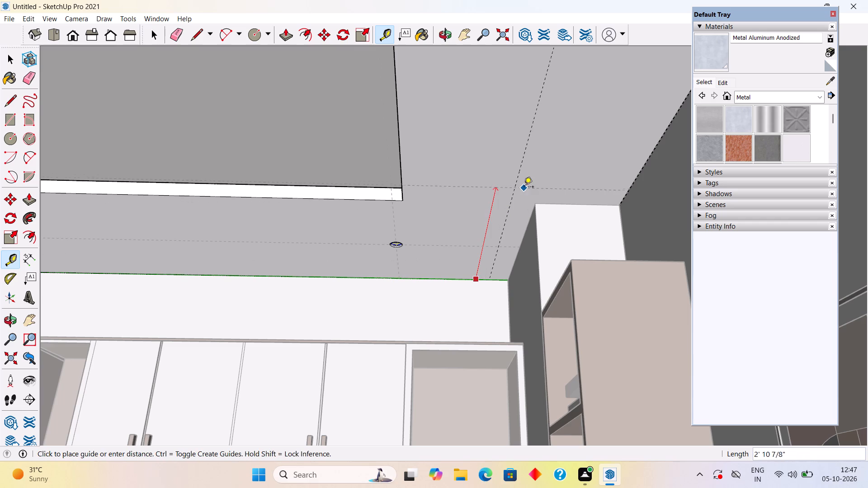
left_click(522, 164)
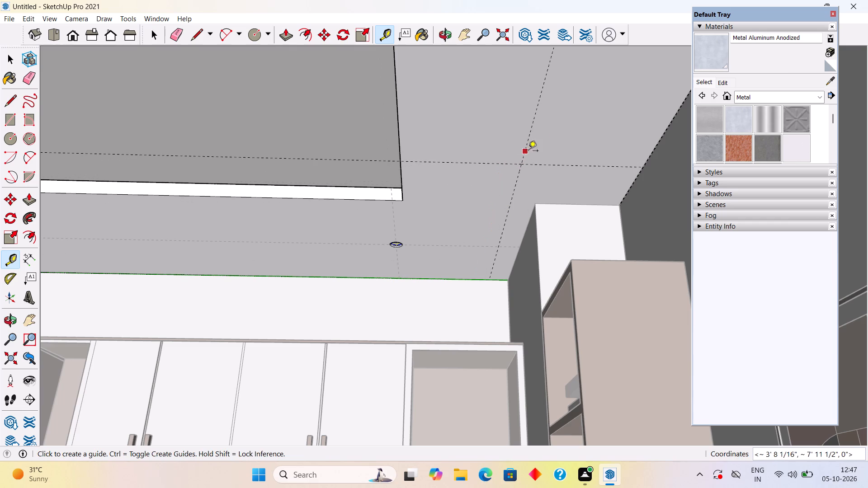
Draw a circle with a 1" radius on the ceiling, centred where the two new guides cross.
key("space")
left_click(556, 138)
scroll(530, 169, "up", 9)
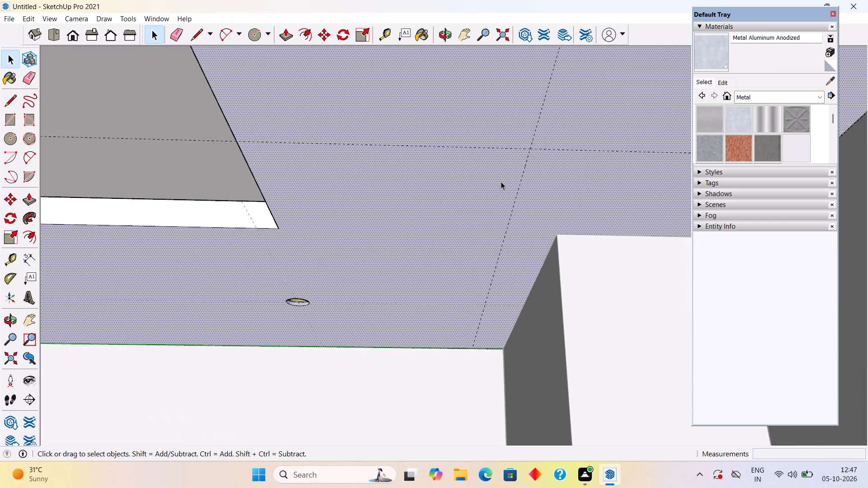
scroll(495, 188, "up", 4)
key("c")
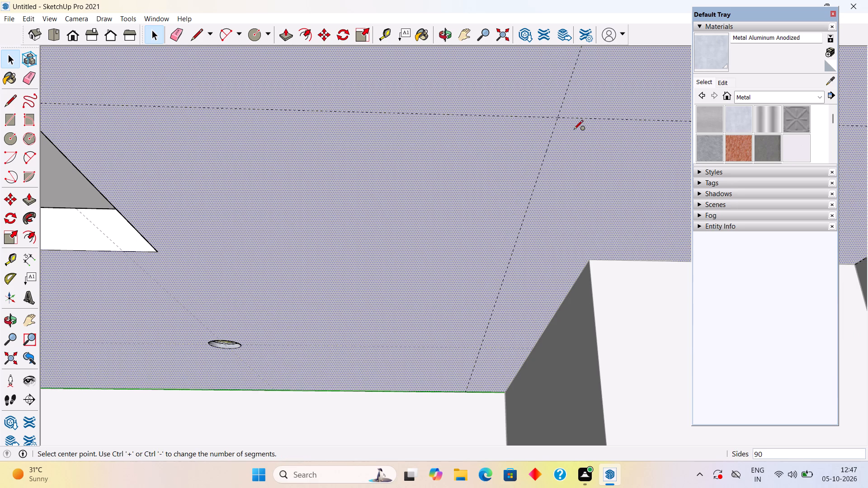
left_click(559, 120)
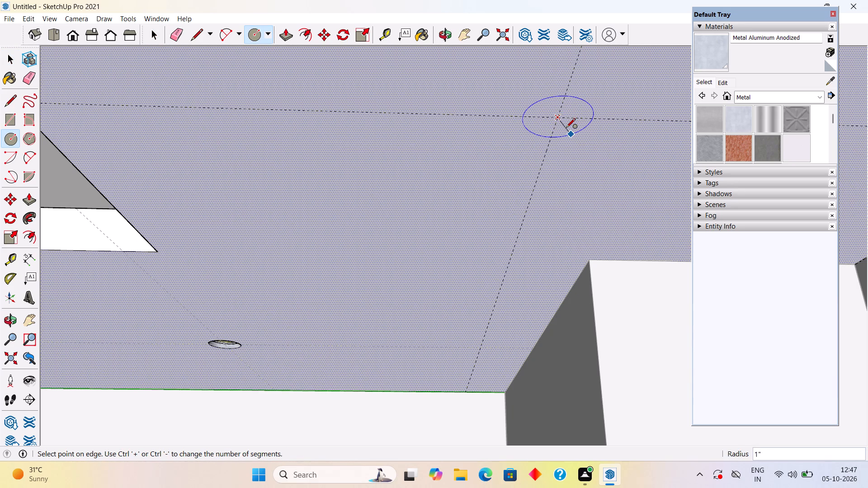
left_click(566, 128)
key("space")
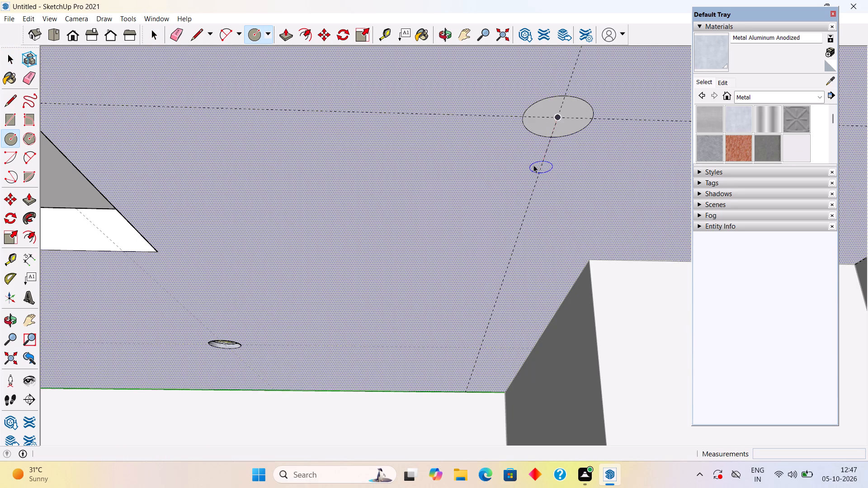
Offset the new 1" radius ceiling circle inward by about 3/16".
left_click(543, 126)
key("f")
left_click(538, 135)
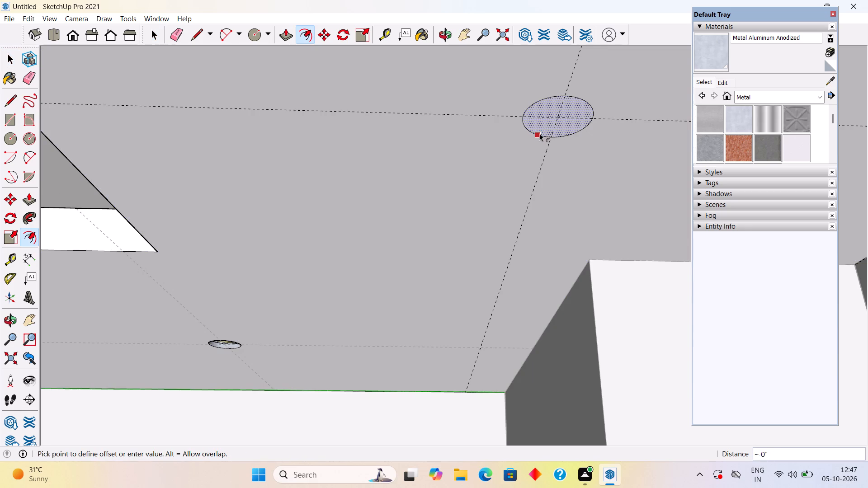
scroll(553, 134, "up", 6)
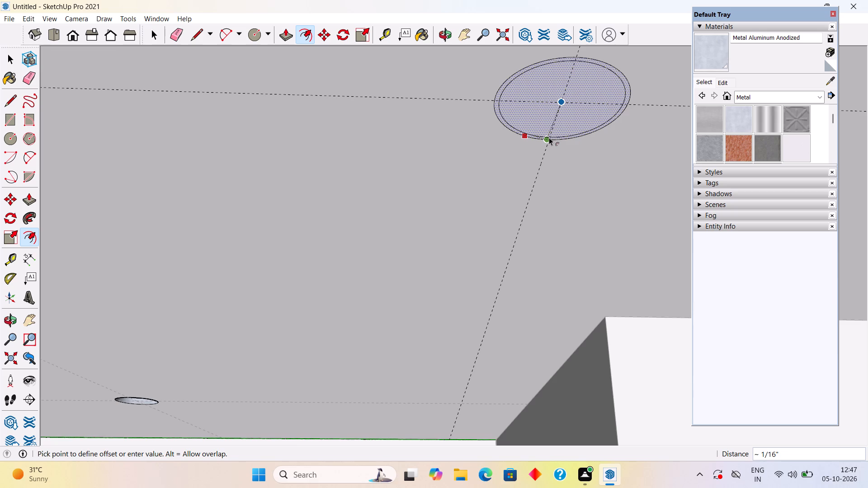
scroll(552, 126, "up", 4)
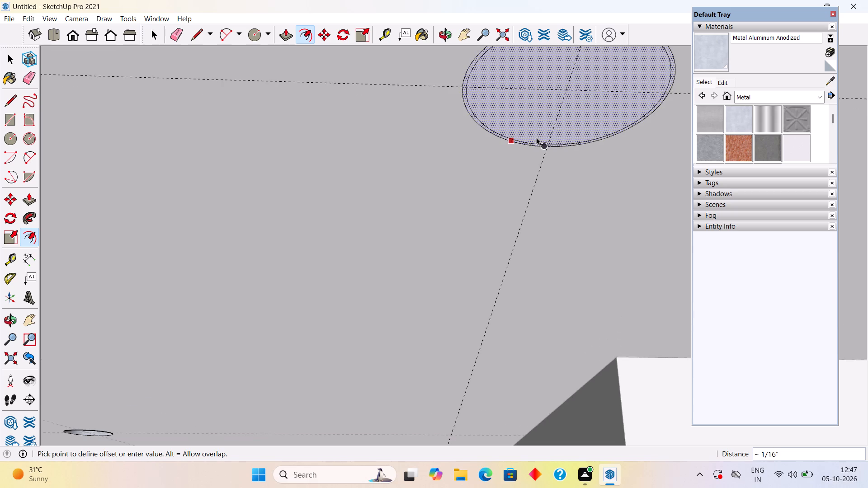
scroll(533, 133, "up", 4)
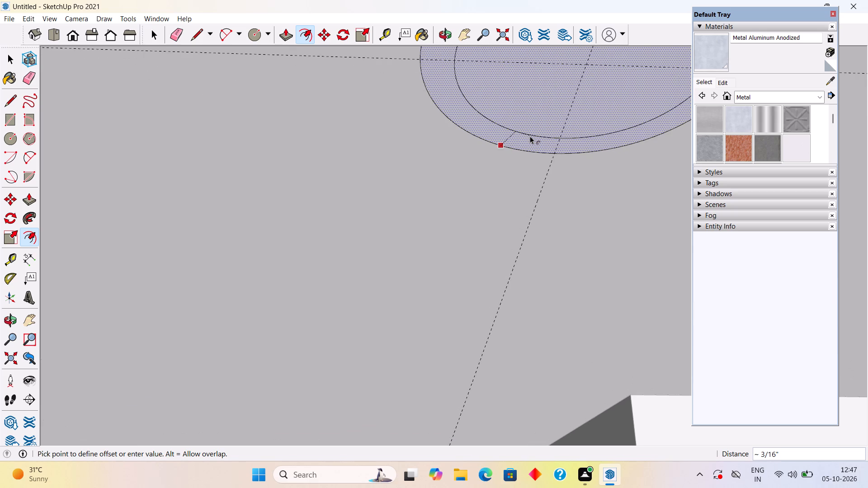
left_click(530, 138)
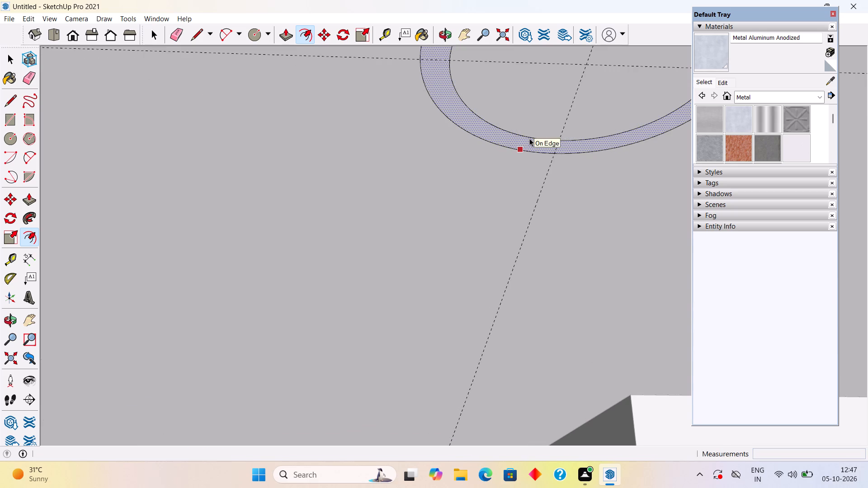
Recess the inner circle about 3/16" into the ceiling and its surrounding ring 1/8" with Push/Pull.
key("space")
scroll(532, 138, "down", 9)
left_click(549, 128)
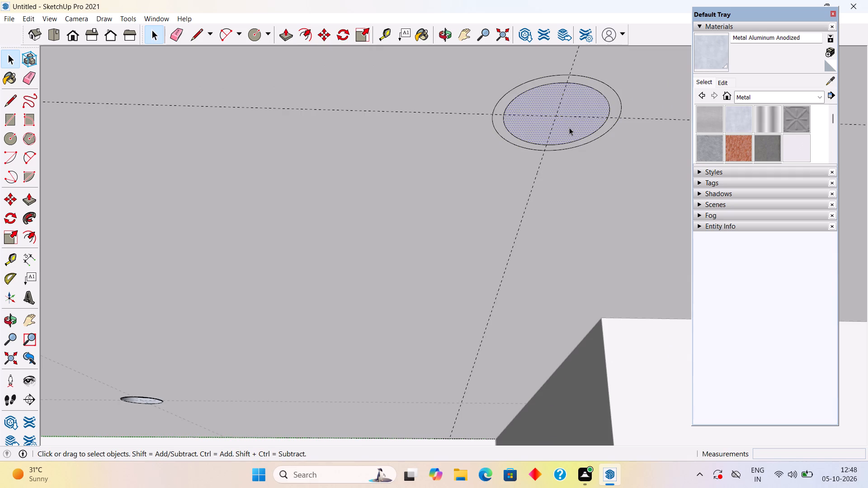
scroll(569, 127, "up", 1)
key("p")
left_click_drag(569, 127, 566, 117)
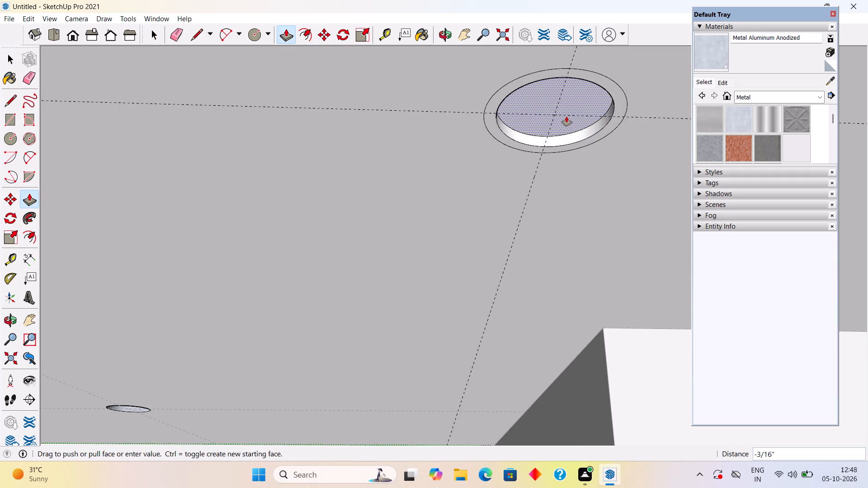
left_click_drag(566, 117, 566, 115)
left_click(579, 142)
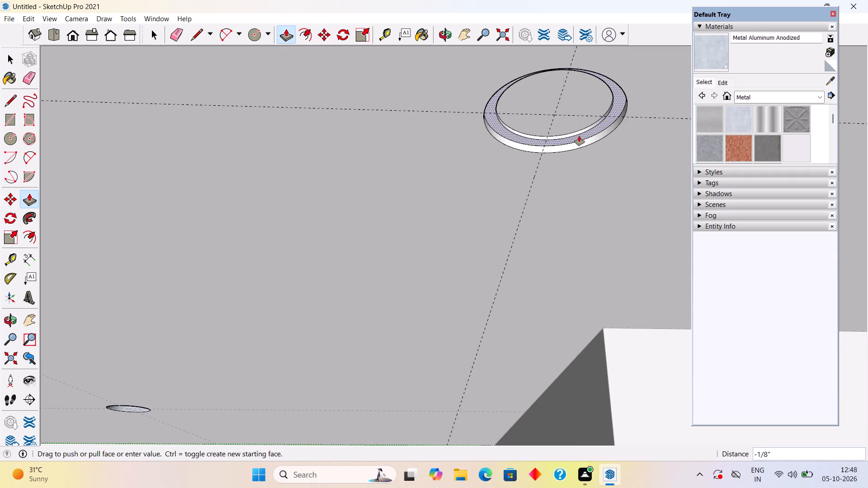
left_click(579, 136)
key("space")
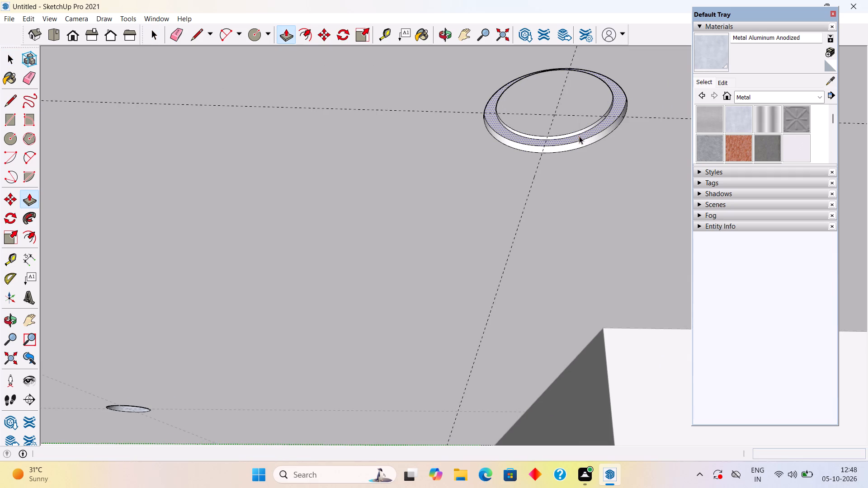
Paint the new light's ring and its outer and inner side walls with Metal Aluminum Anodized.
triple_click(550, 101)
double_click(549, 101)
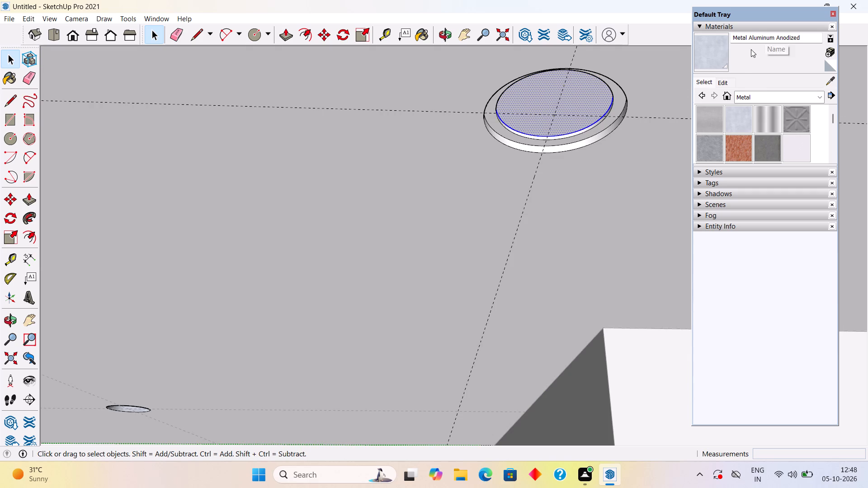
left_click(736, 125)
left_click(578, 141)
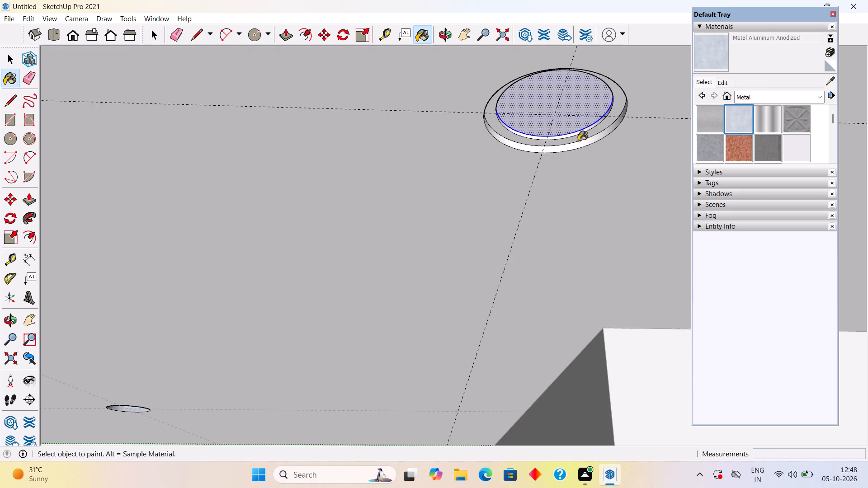
scroll(585, 136, "up", 5)
left_click(587, 136)
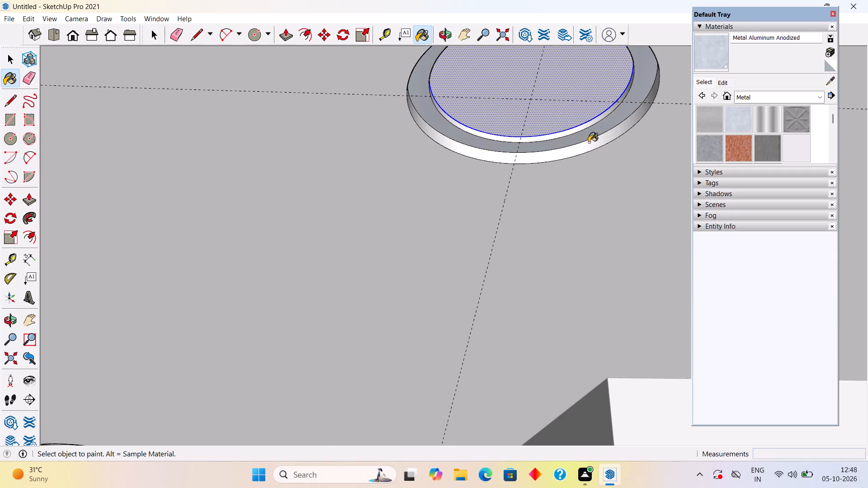
left_click(589, 145)
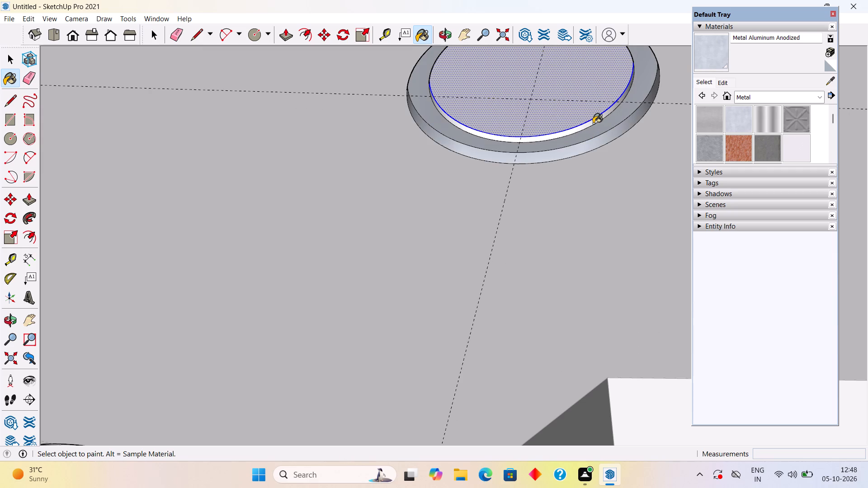
left_click(593, 123)
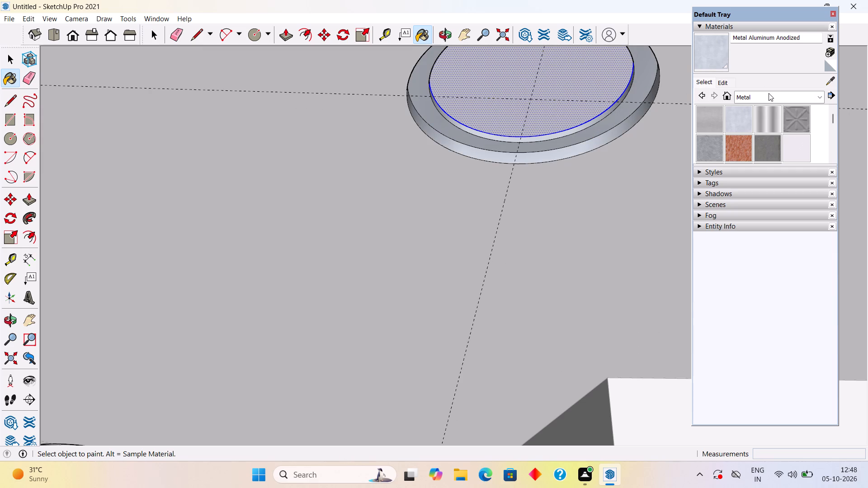
Paint the new light's inner circular face with the yellow Color D02.
left_click(769, 99)
left_click(763, 139)
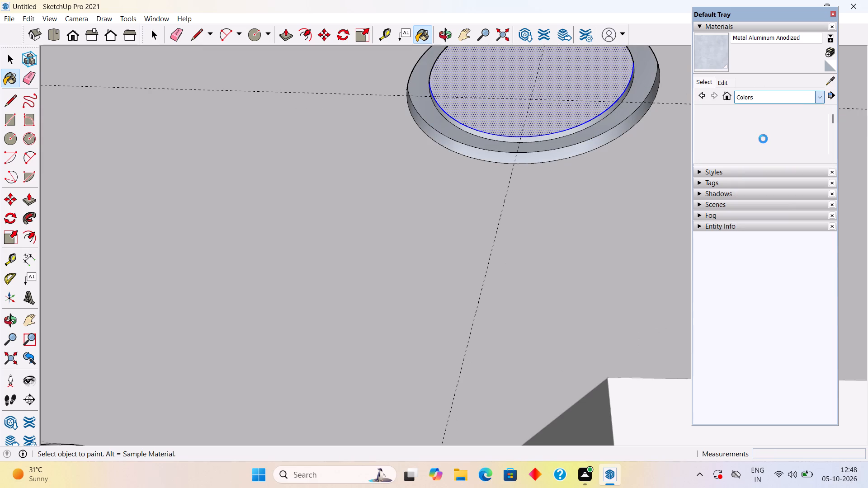
scroll(734, 129, "down", 3)
left_click(731, 131)
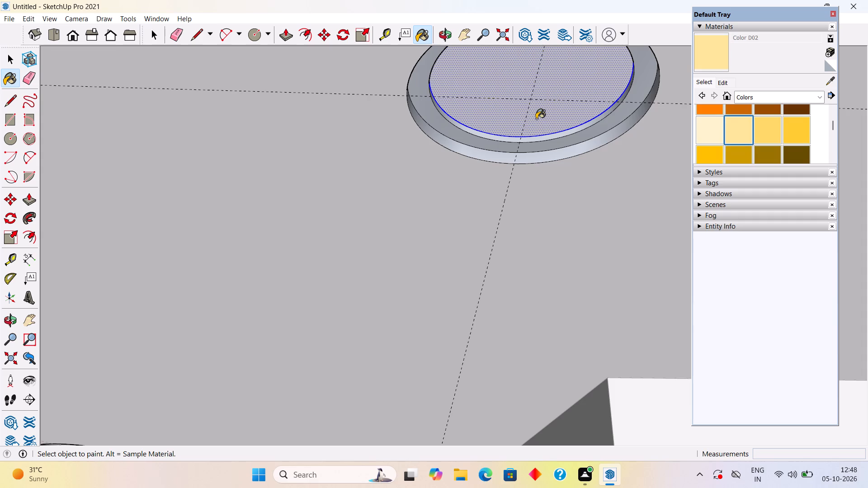
left_click(536, 119)
scroll(537, 117, "down", 10)
scroll(546, 126, "down", 12)
key("space")
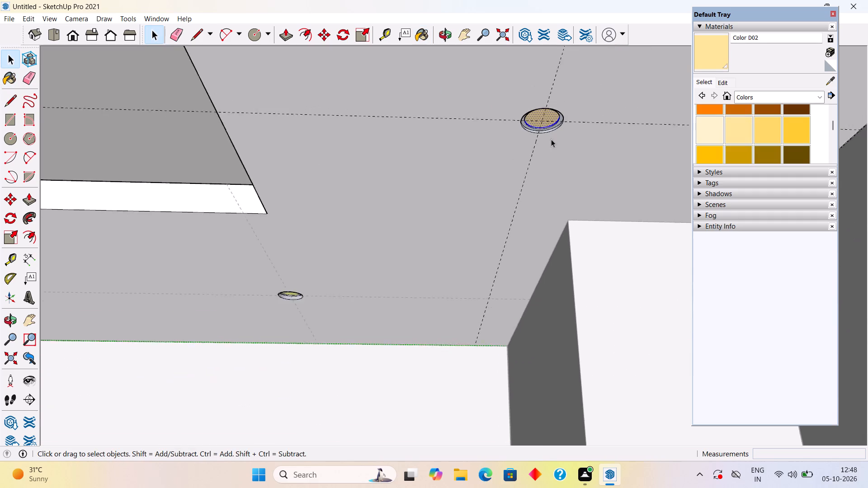
Leave the group being edited and delete the guides.
scroll(551, 139, "down", 20)
scroll(551, 139, "down", 1)
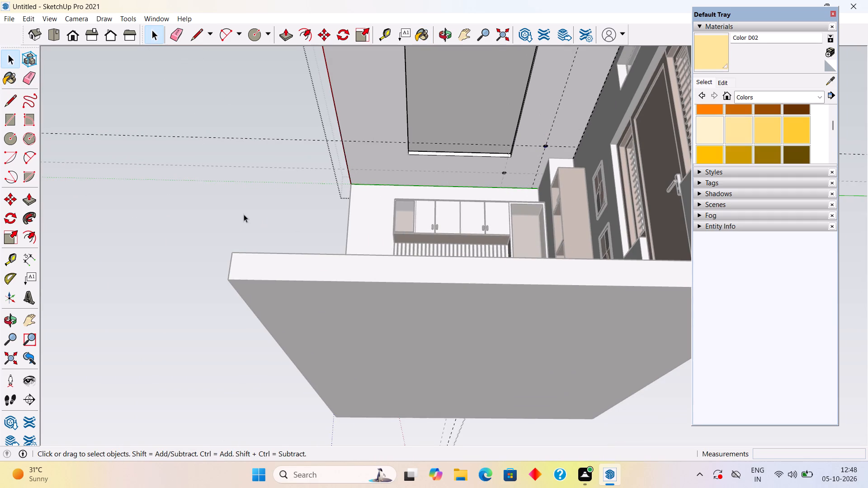
left_click(244, 214)
left_click(36, 17)
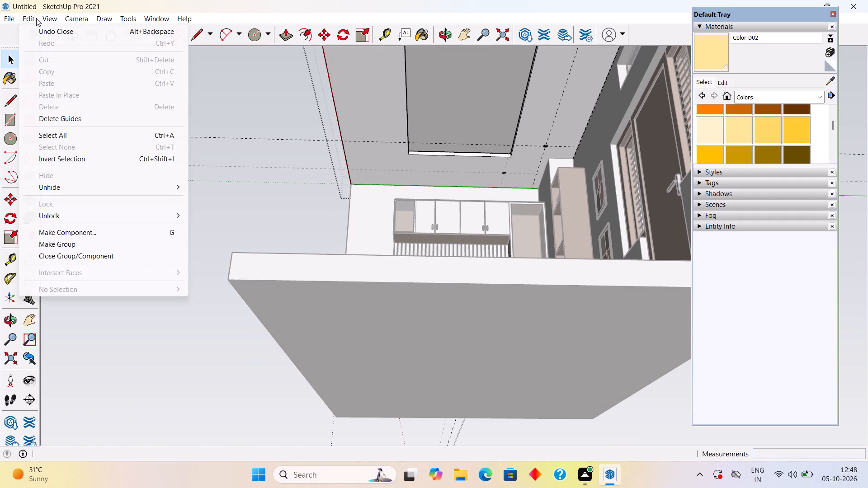
left_click(75, 116)
Leave the open ceiling group and examine the recessed lights and the room interior from several angles.
middle_click_drag(181, 147, 298, 204)
scroll(293, 211, "down", 3)
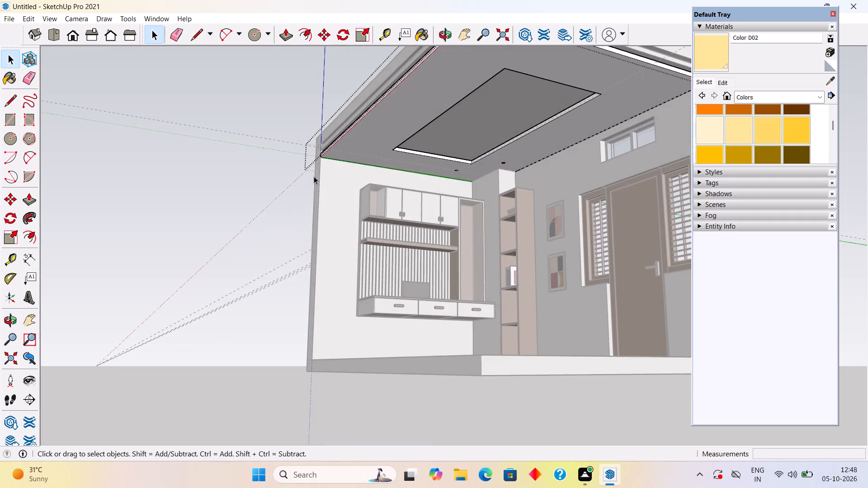
scroll(531, 152, "up", 16)
middle_click_drag(472, 131, 569, 100)
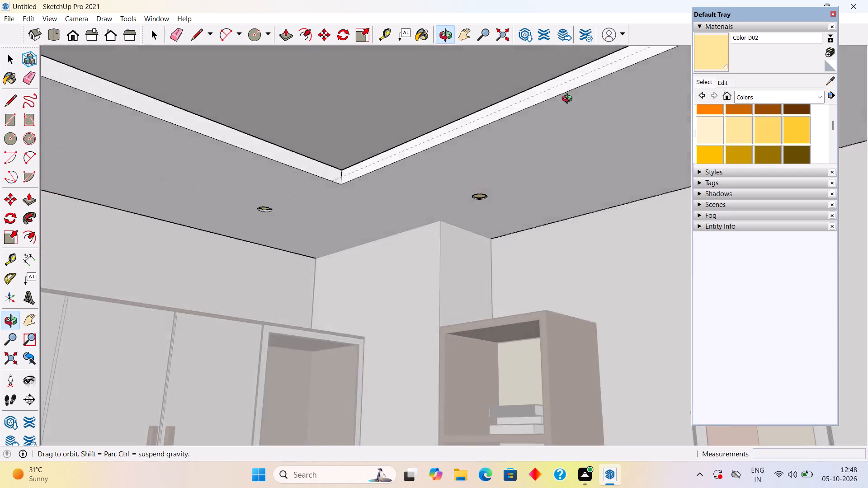
middle_click_drag(569, 100, 725, 92)
scroll(722, 94, "down", 3)
scroll(628, 102, "down", 4)
scroll(513, 193, "down", 2)
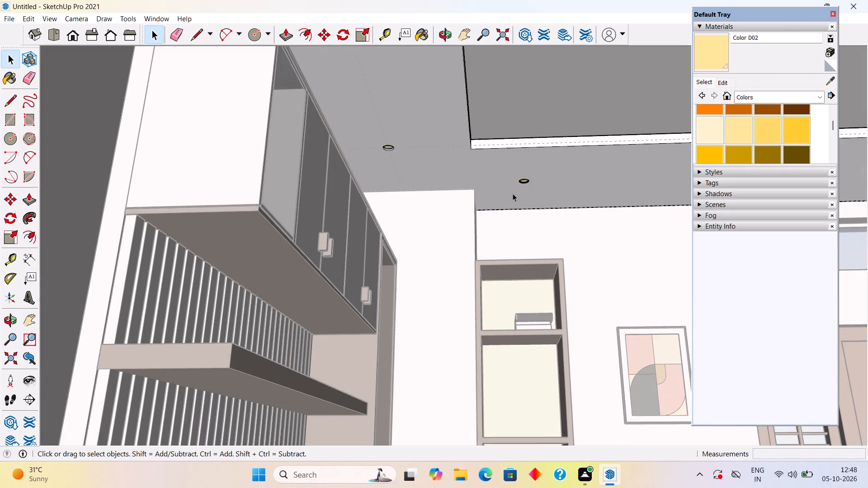
scroll(513, 193, "down", 7)
left_click(292, 152)
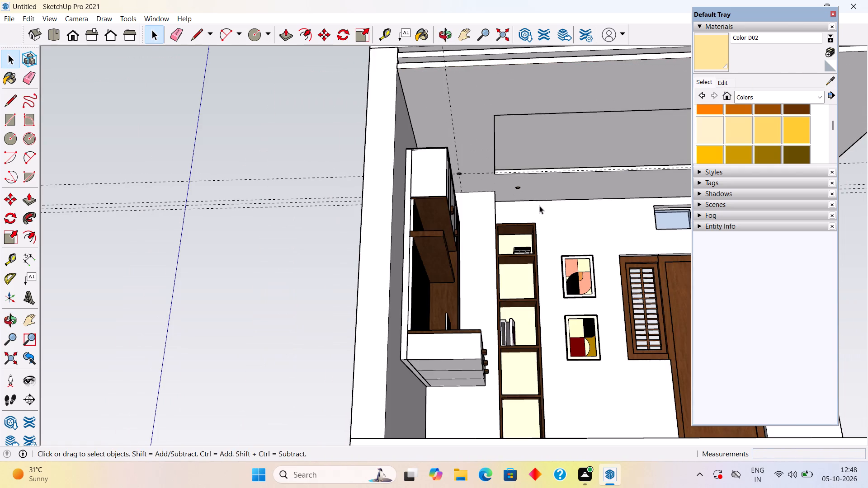
middle_click_drag(540, 208, 471, 192)
scroll(471, 192, "down", 3)
scroll(543, 169, "down", 1)
middle_click_drag(547, 178, 552, 230)
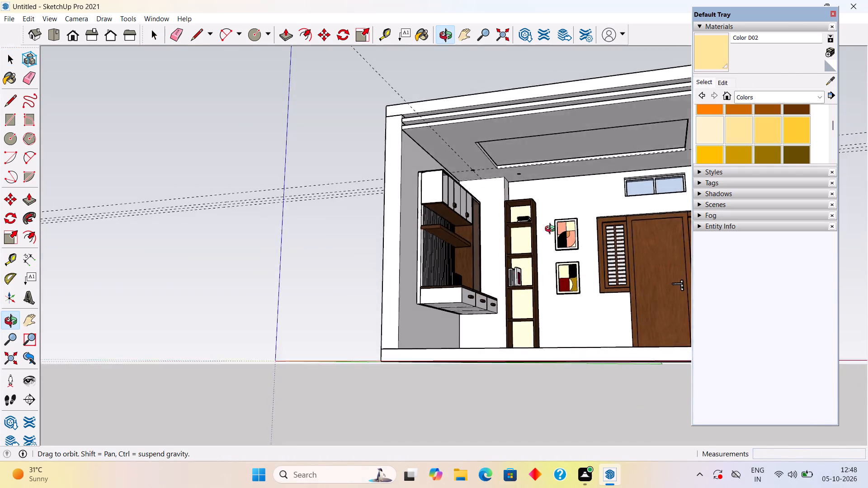
middle_click_drag(552, 230, 562, 243)
scroll(565, 238, "up", 1)
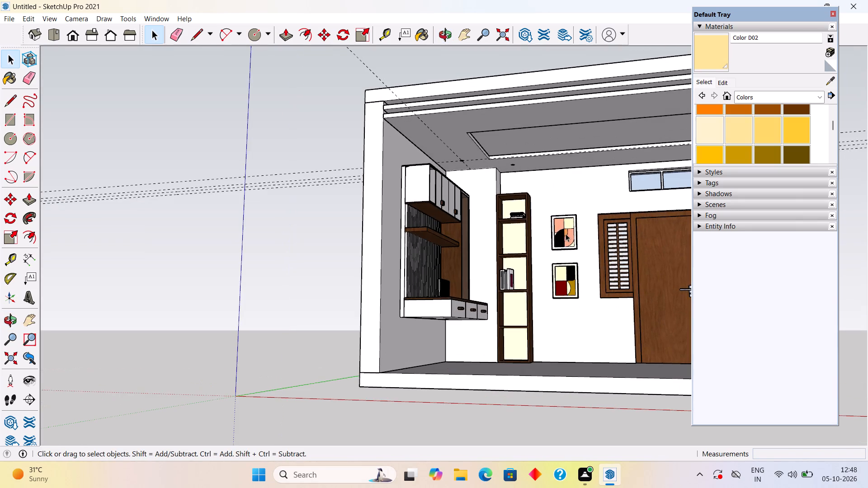
left_click(287, 222)
Paint the vertical slat group behind the monitor, below the wall cabinets, with Color D02.
scroll(411, 253, "up", 20)
scroll(411, 253, "up", 8)
scroll(425, 261, "down", 3)
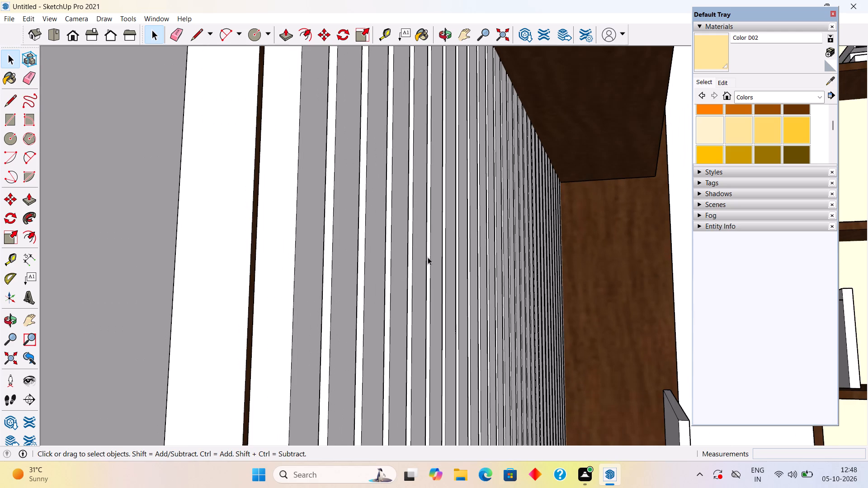
scroll(429, 257, "up", 3)
middle_click_drag(429, 255, 425, 263)
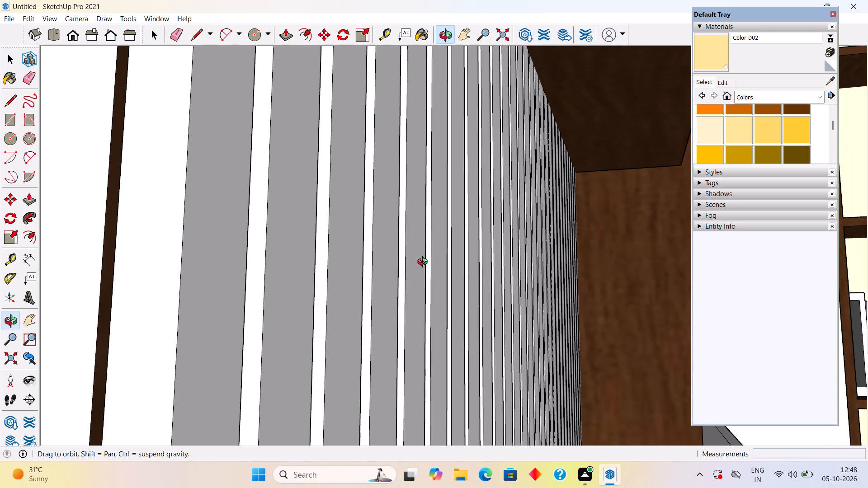
middle_click_drag(425, 263, 233, 314)
scroll(233, 314, "down", 19)
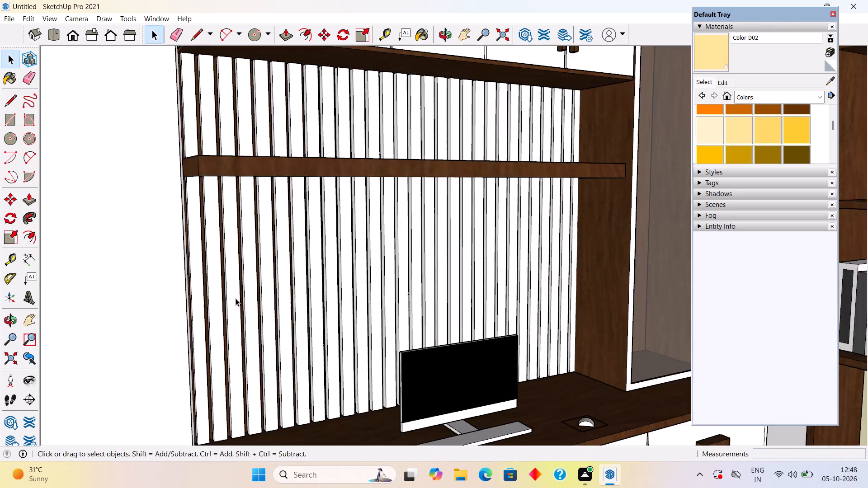
scroll(241, 295, "down", 6)
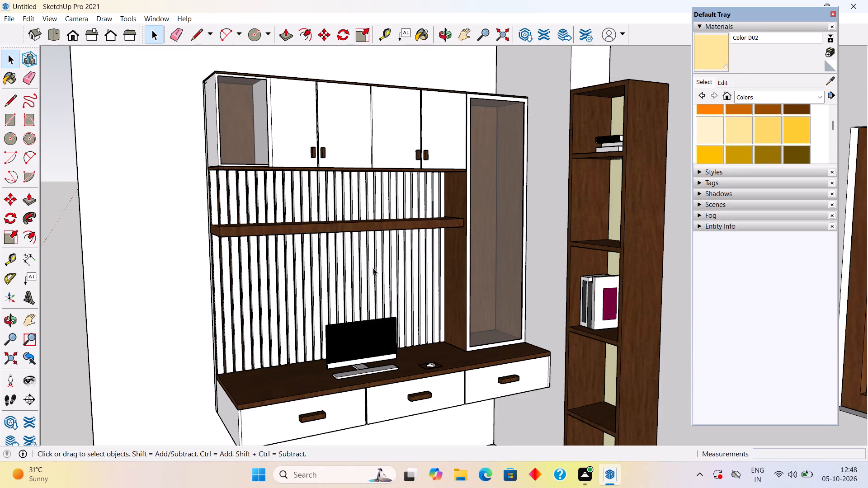
scroll(373, 267, "down", 4)
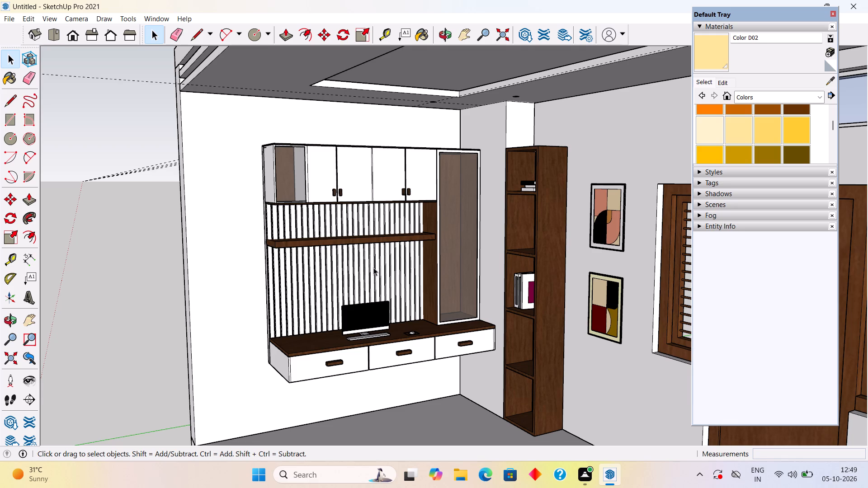
left_click(303, 279)
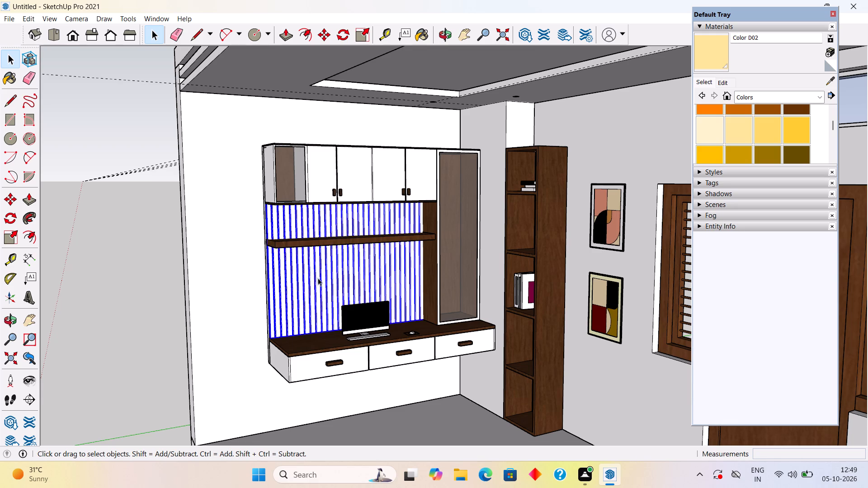
left_click(703, 43)
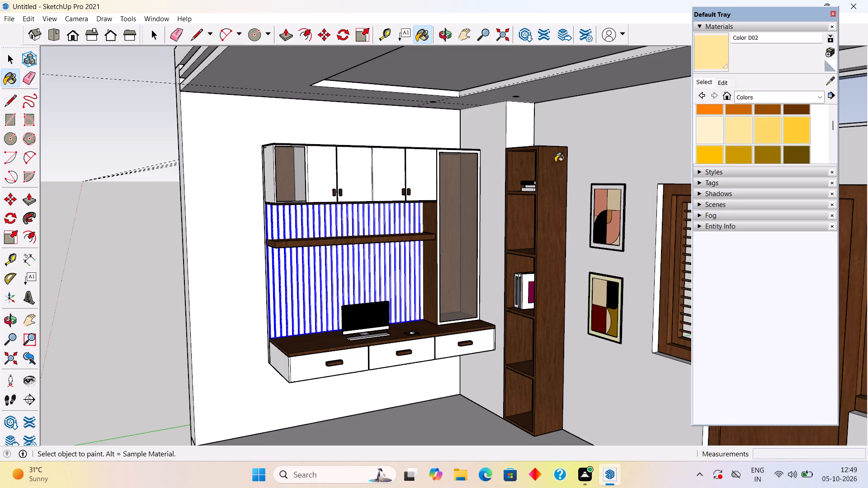
left_click(338, 267)
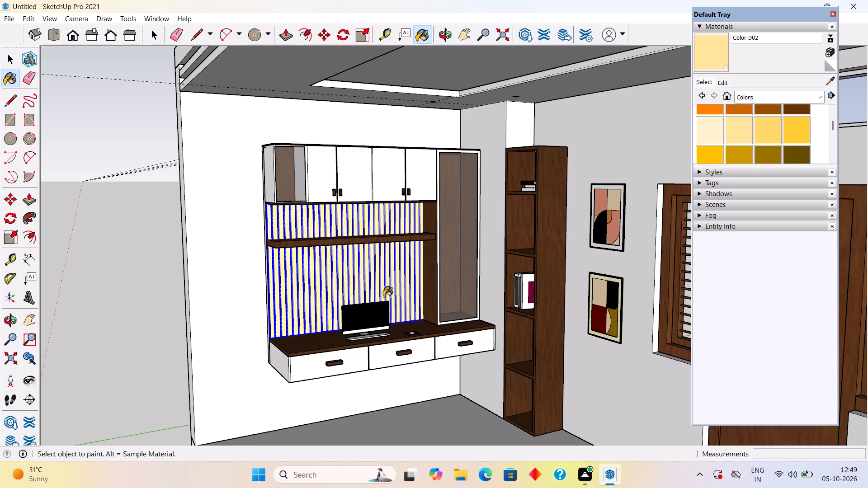
scroll(383, 296, "up", 4)
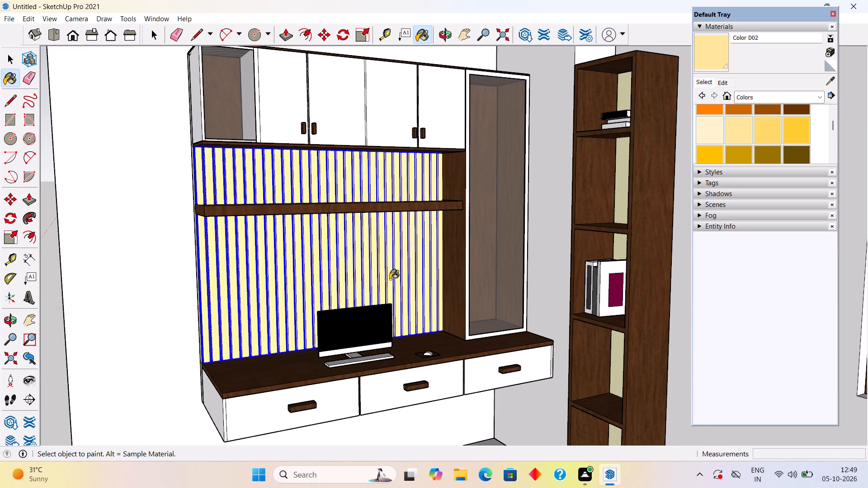
Clear the selection and darken Color D02 slightly to a tan shade for the slats behind the monitor.
scroll(390, 279, "down", 2)
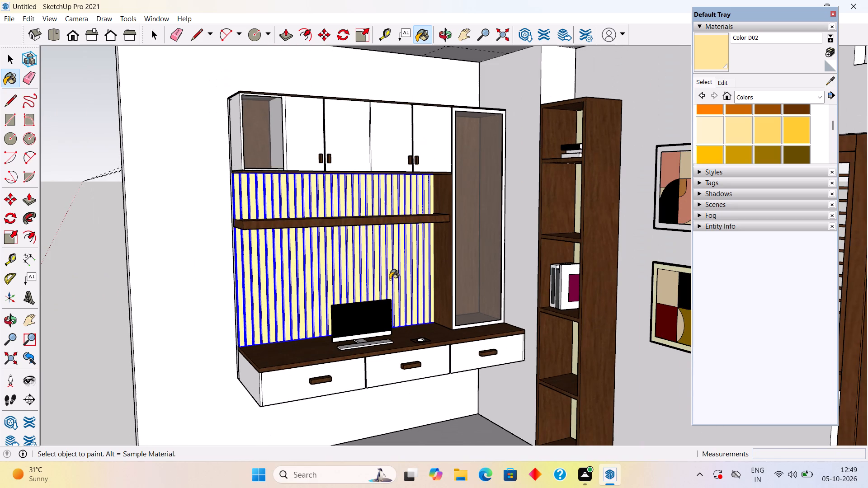
key("space")
scroll(329, 284, "down", 3)
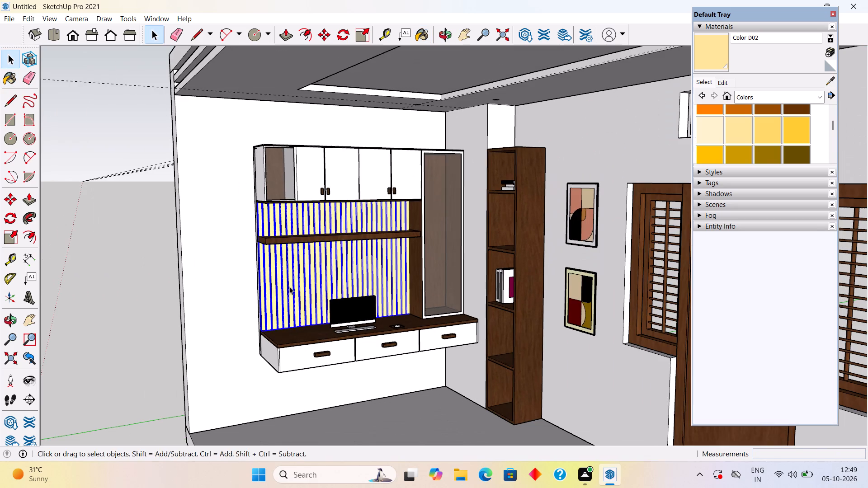
left_click(117, 284)
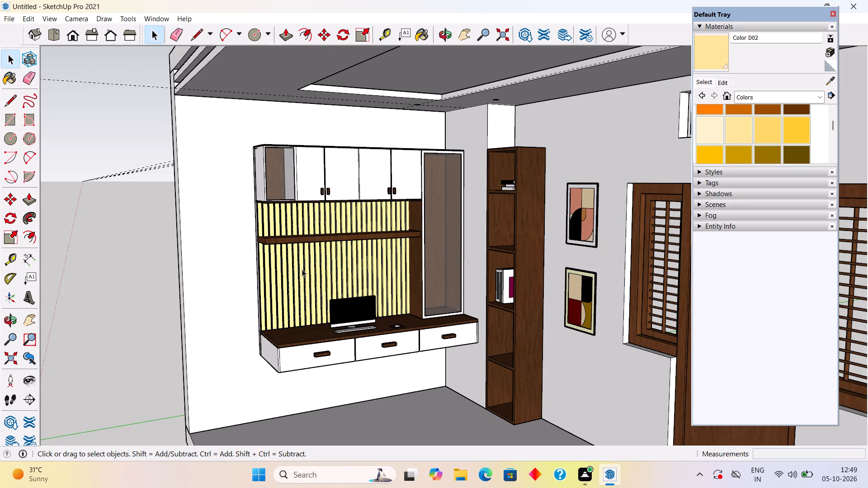
left_click(726, 83)
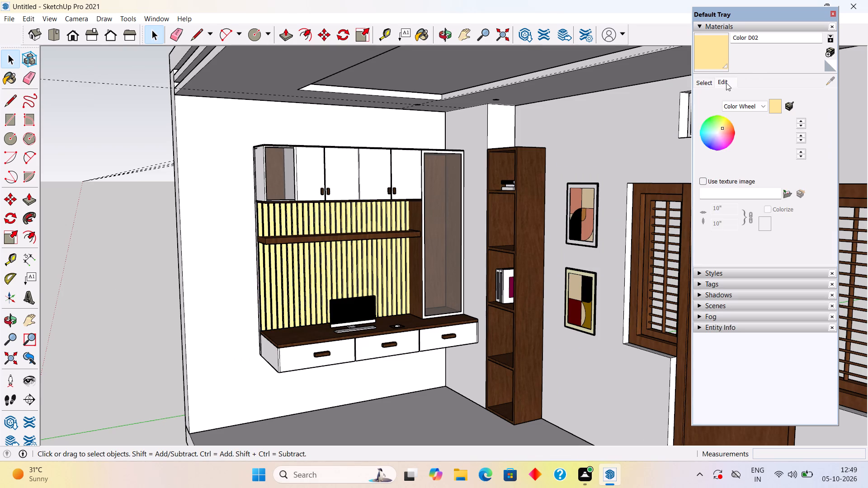
left_click_drag(750, 121, 758, 138)
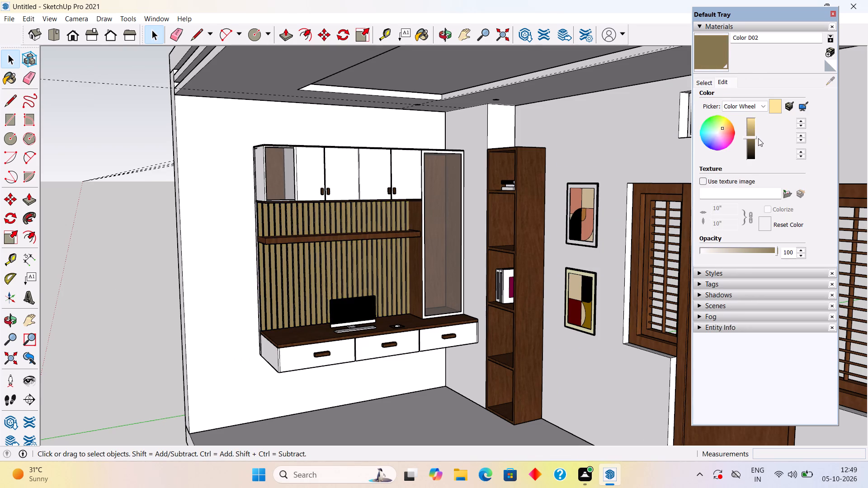
left_click_drag(758, 138, 757, 130)
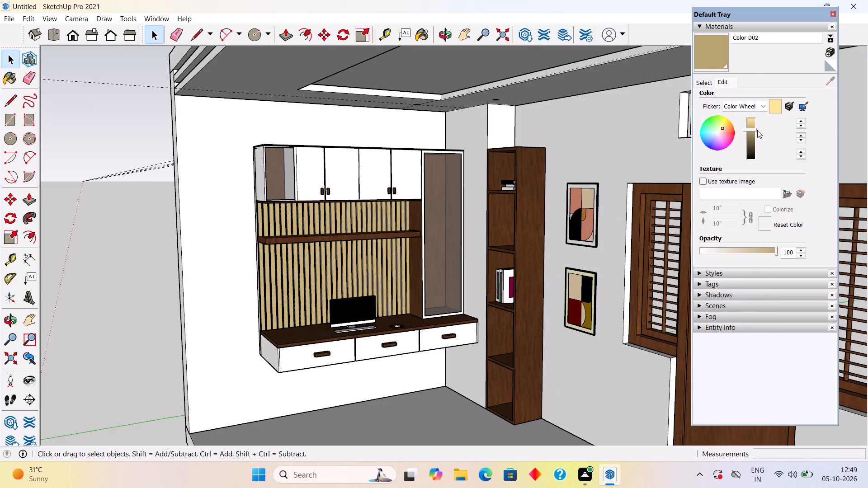
left_click_drag(757, 130, 757, 125)
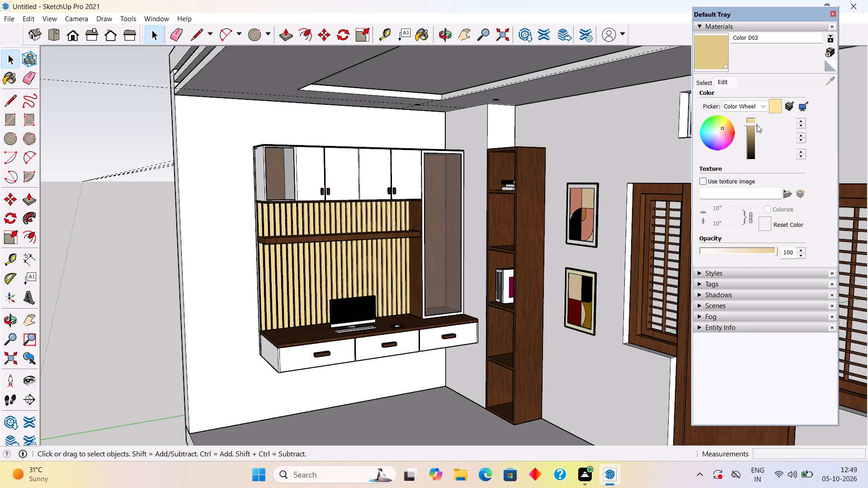
left_click_drag(757, 125, 757, 127)
left_click(169, 264)
Examine the slat panel and desk unit up close and from farther back in the room.
scroll(483, 249, "up", 10)
scroll(302, 283, "down", 2)
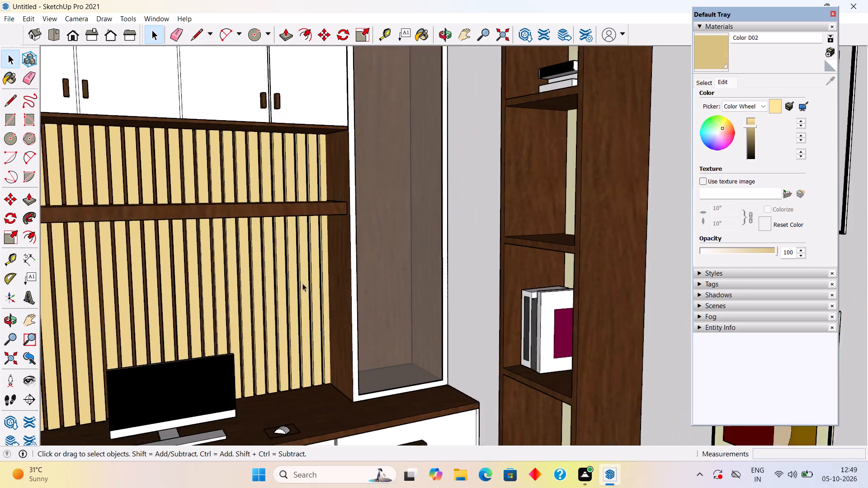
scroll(302, 283, "down", 1)
middle_click_drag(296, 287, 213, 239)
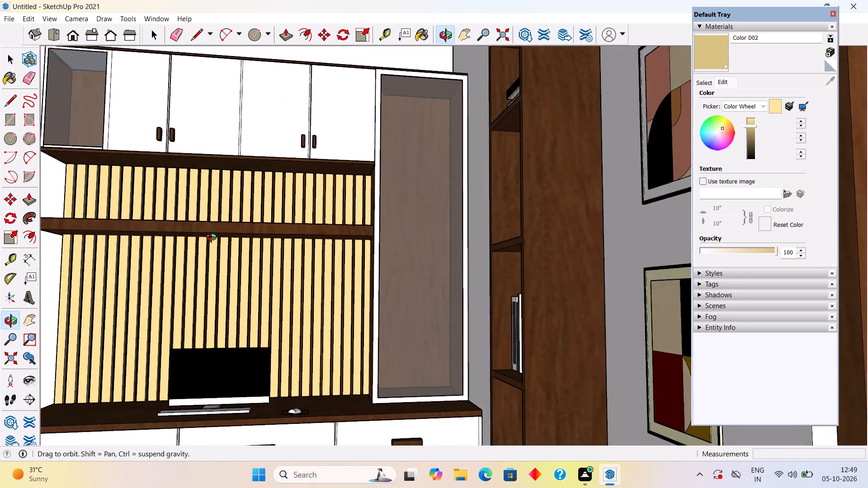
middle_click_drag(213, 239, 278, 249)
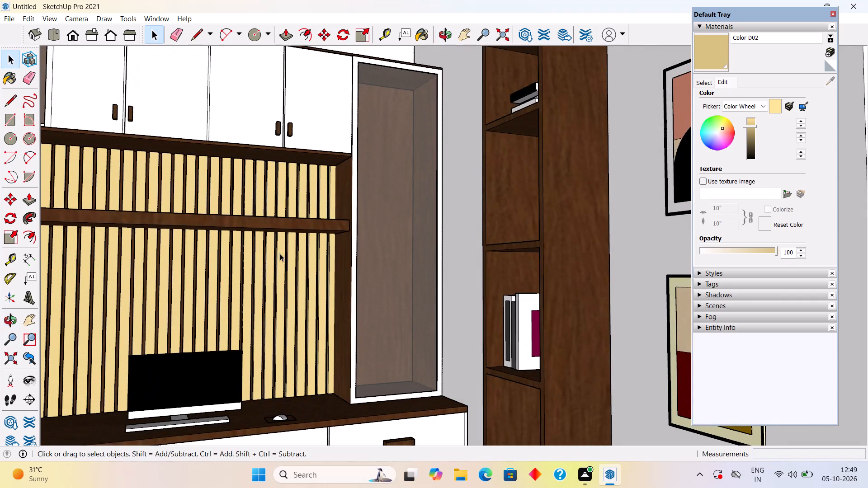
scroll(290, 262, "down", 3)
scroll(299, 344, "down", 6)
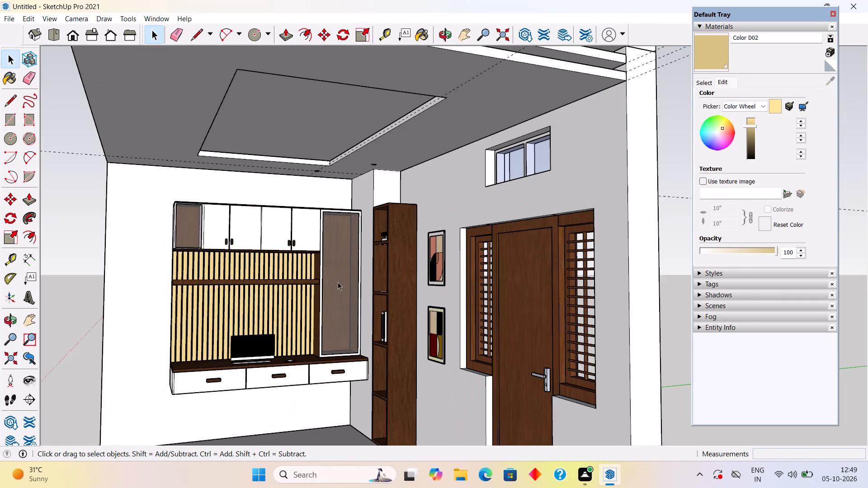
left_click(92, 242)
Paint the door fronts of the wall cabinets above the slats with white Color M00 and leave the nested groups.
scroll(309, 235, "up", 2)
scroll(243, 240, "up", 4)
left_click(251, 226)
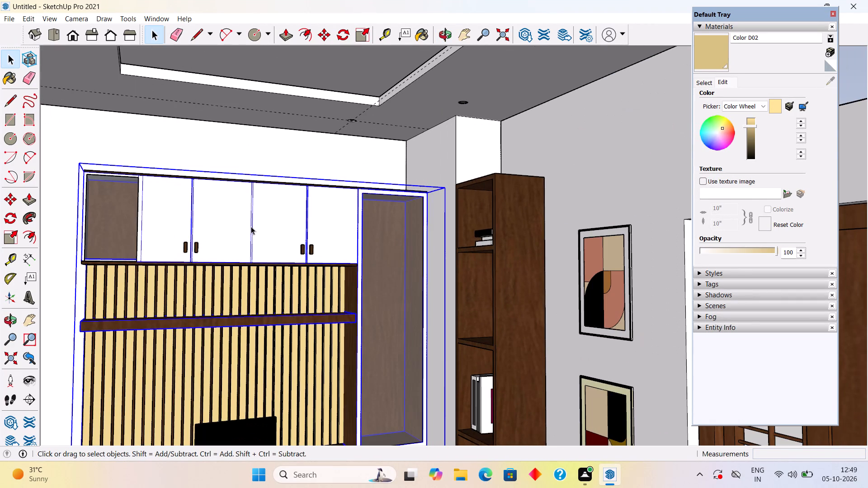
left_click(251, 226)
triple_click(229, 226)
double_click(229, 226)
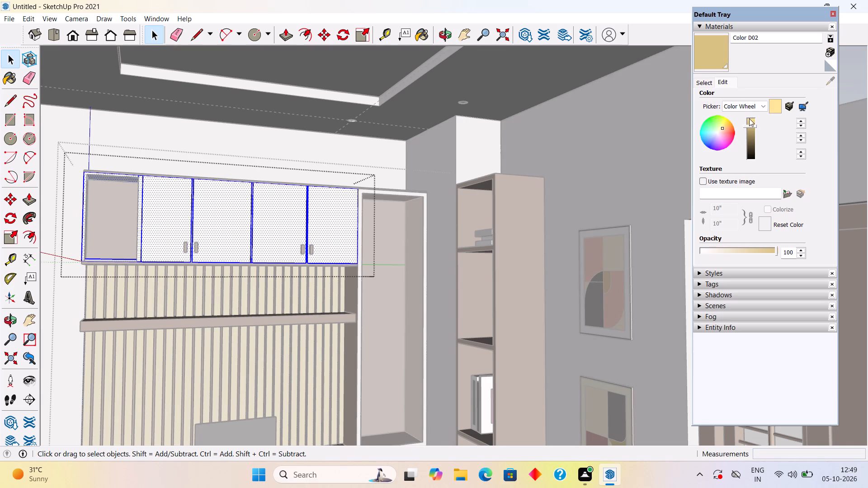
left_click(706, 79)
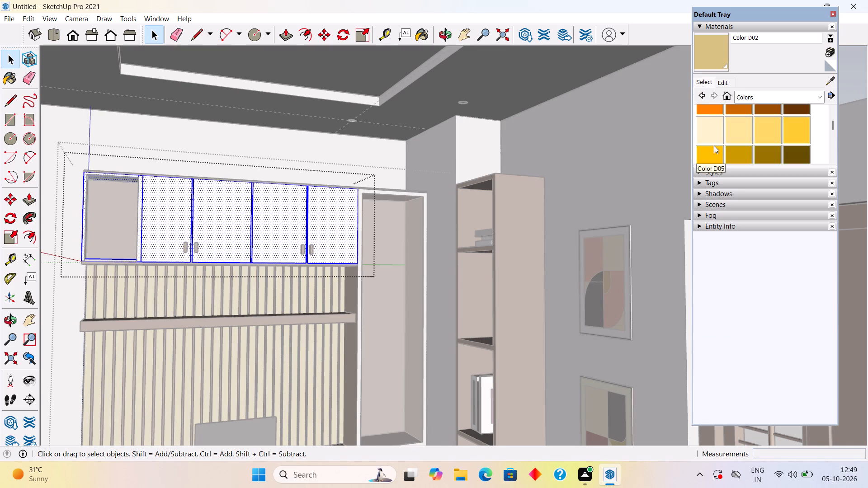
scroll(716, 145, "down", 9)
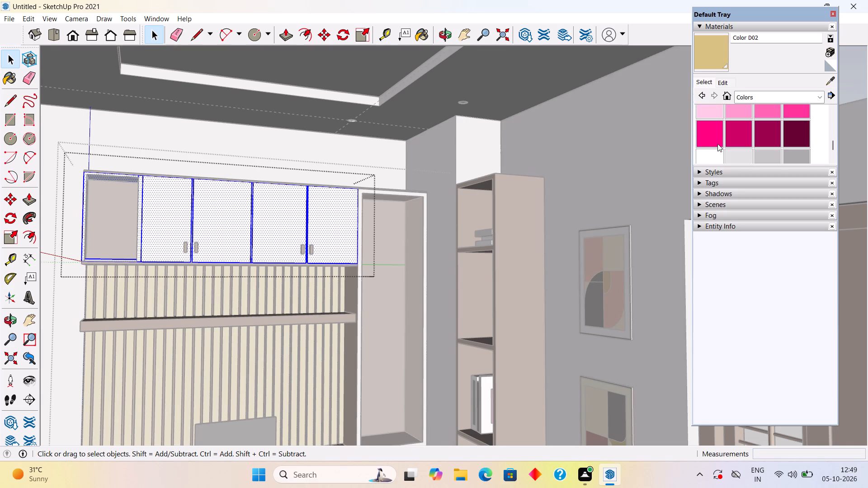
scroll(717, 144, "down", 2)
scroll(717, 143, "up", 1)
left_click(705, 121)
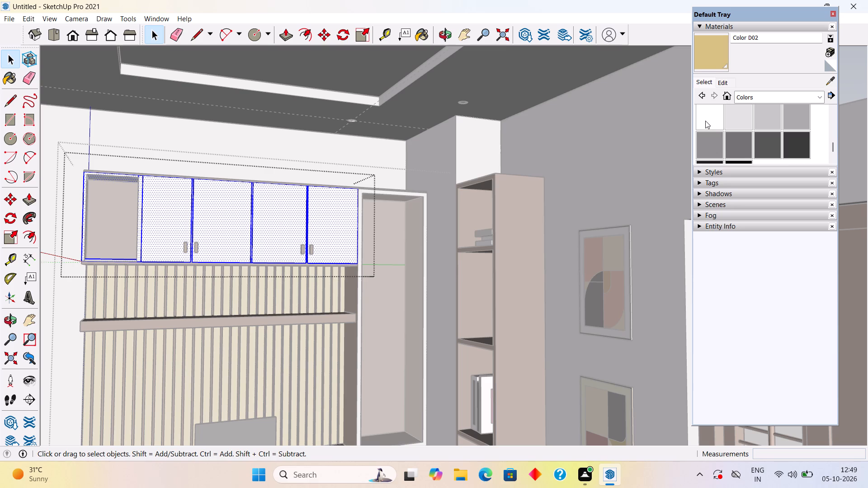
left_click(325, 216)
left_click(291, 226)
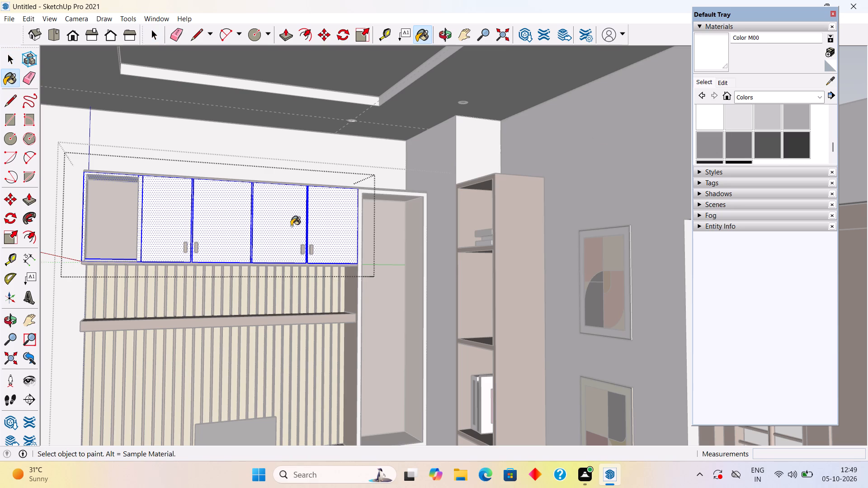
left_click(220, 220)
left_click(174, 221)
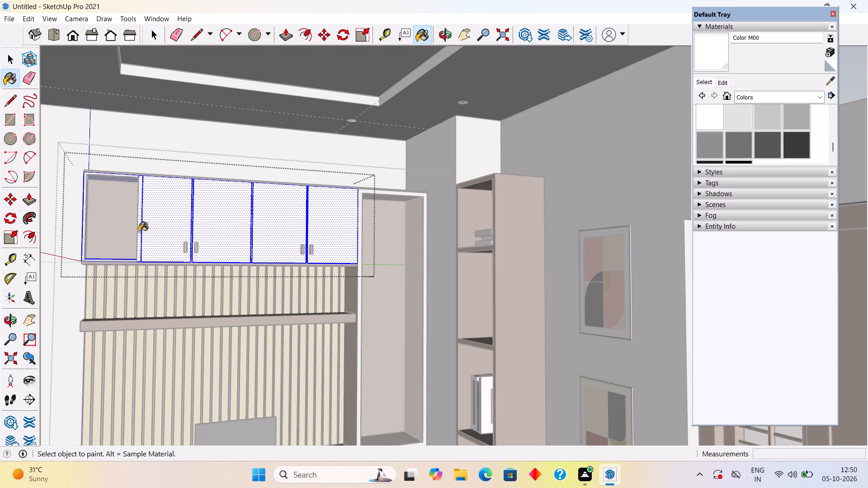
left_click(139, 232)
key("space")
scroll(141, 225, "down", 9)
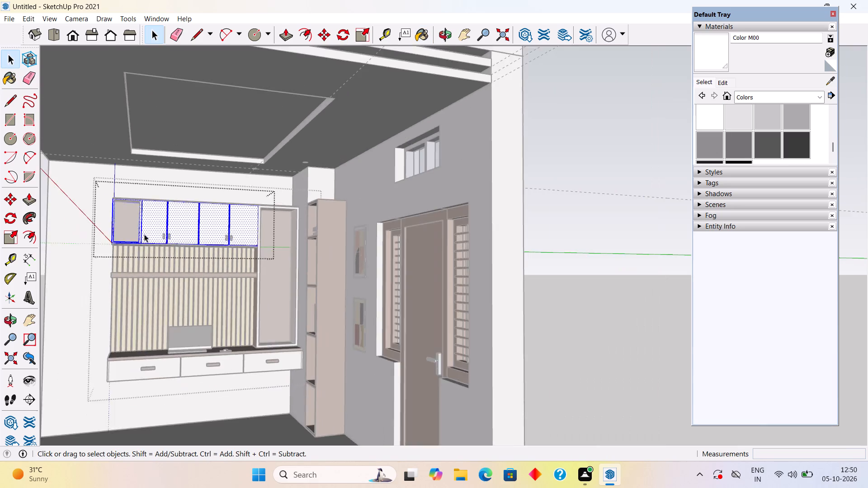
scroll(144, 234, "down", 5)
left_click(449, 118)
scroll(167, 218, "up", 10)
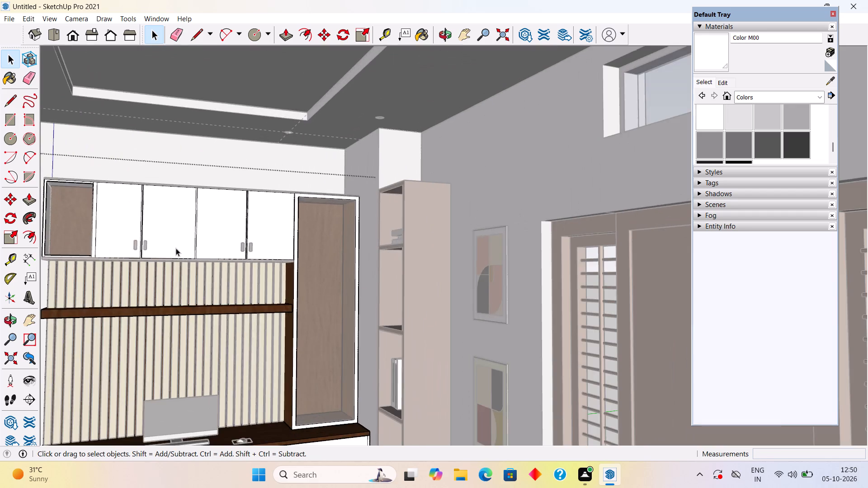
scroll(183, 230, "down", 4)
left_click(643, 169)
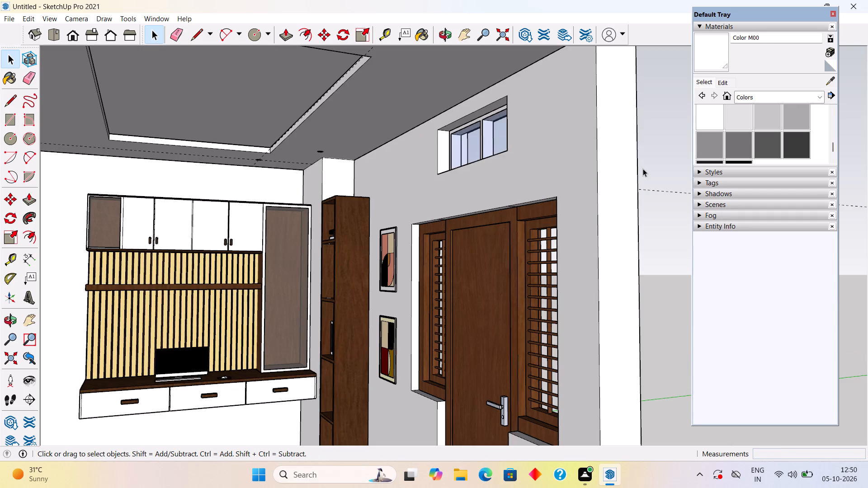
Delete all remaining guides from the model.
scroll(402, 257, "down", 1)
middle_click_drag(393, 289, 383, 318)
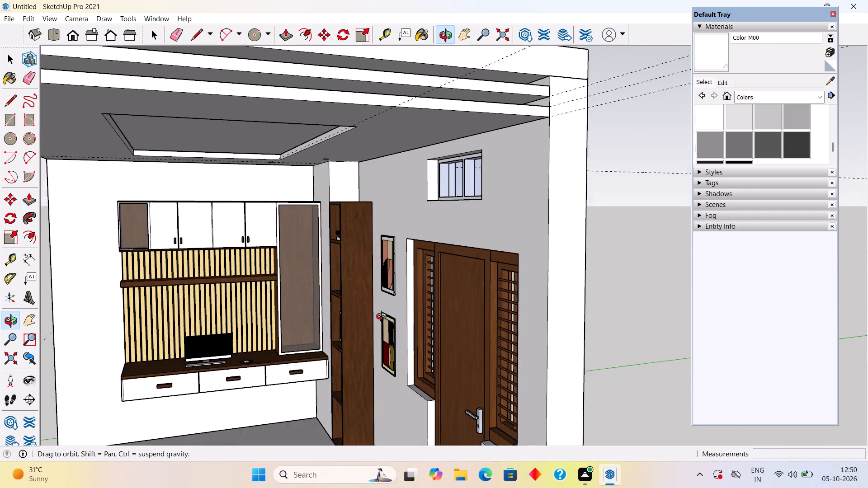
middle_click_drag(383, 318, 480, 229)
scroll(480, 229, "down", 2)
scroll(488, 285, "down", 4)
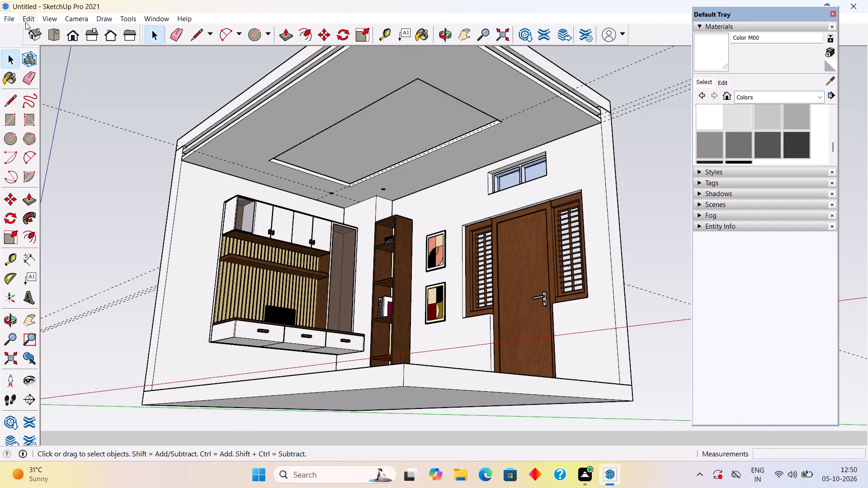
left_click(33, 20)
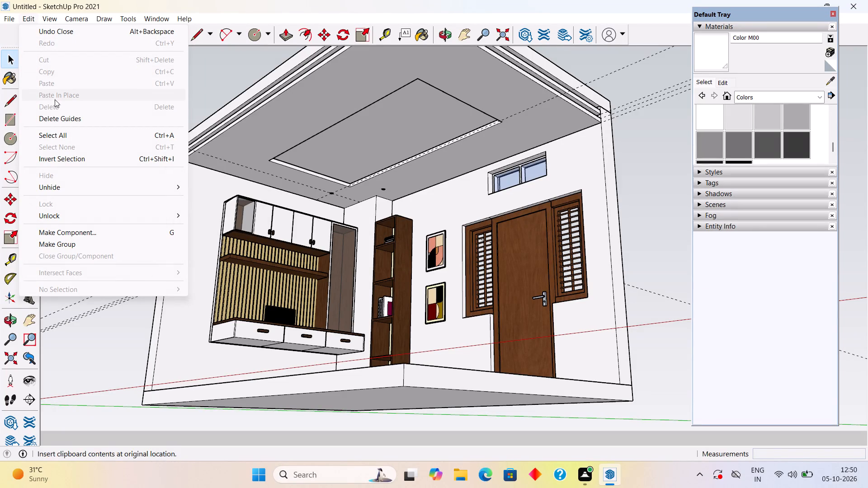
left_click(59, 120)
Examine the room's false ceiling, desk unit, bookshelf and door wall from several angles.
scroll(255, 180, "up", 1)
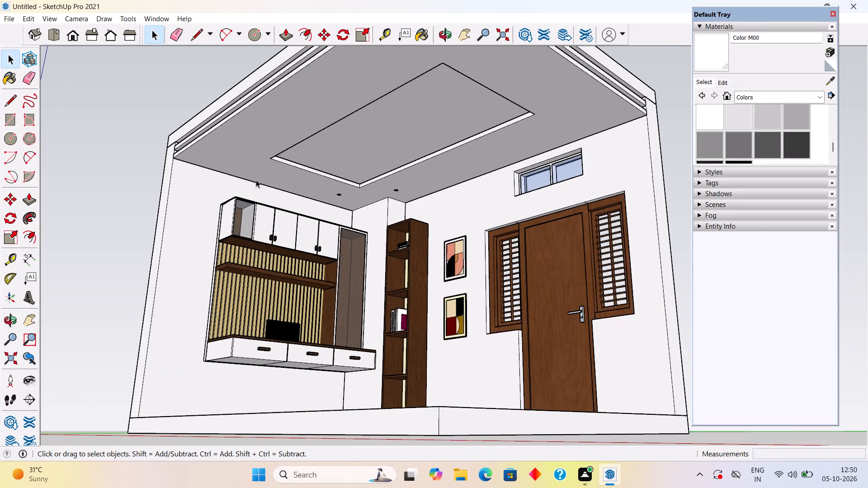
scroll(256, 180, "up", 1)
middle_click_drag(274, 183, 425, 172)
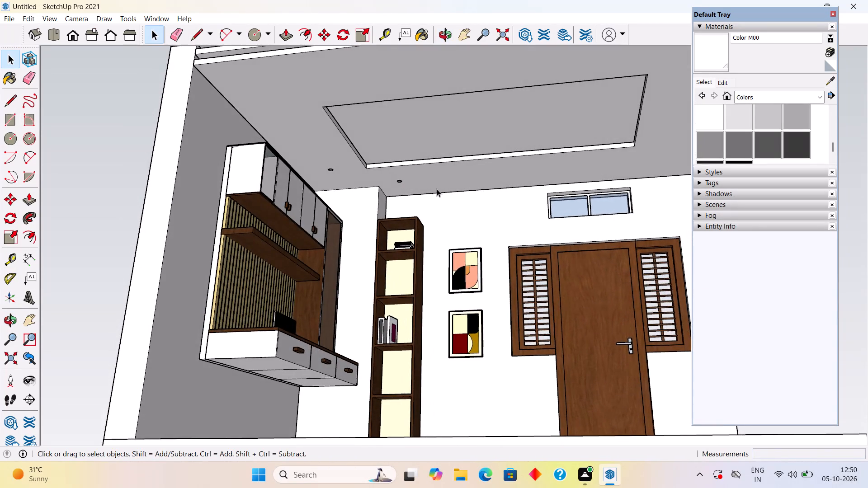
scroll(438, 189, "down", 4)
scroll(484, 216, "up", 1)
middle_click_drag(498, 257, 503, 300)
scroll(497, 160, "up", 5)
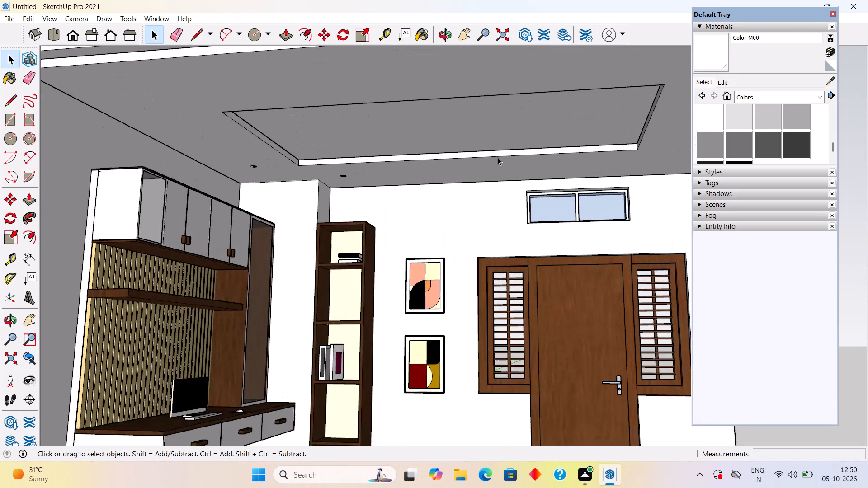
middle_click_drag(494, 159, 471, 149)
scroll(436, 206, "down", 2)
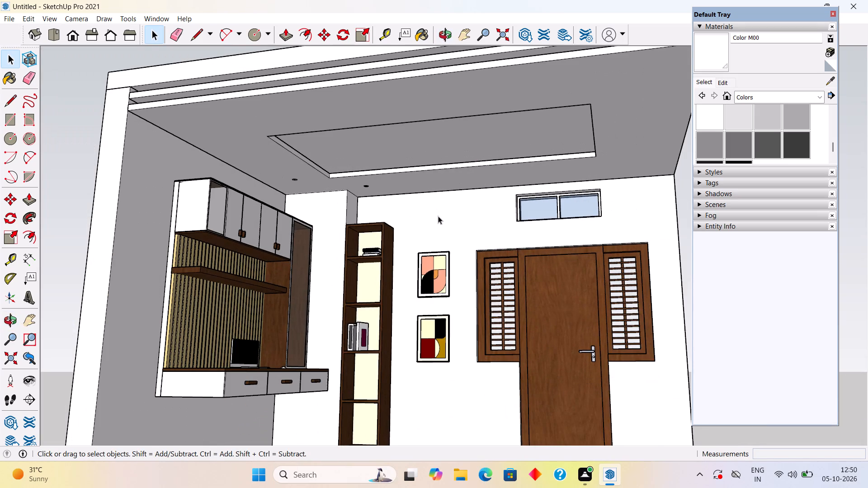
middle_click_drag(438, 216, 439, 245)
scroll(444, 242, "up", 1)
scroll(446, 236, "down", 1)
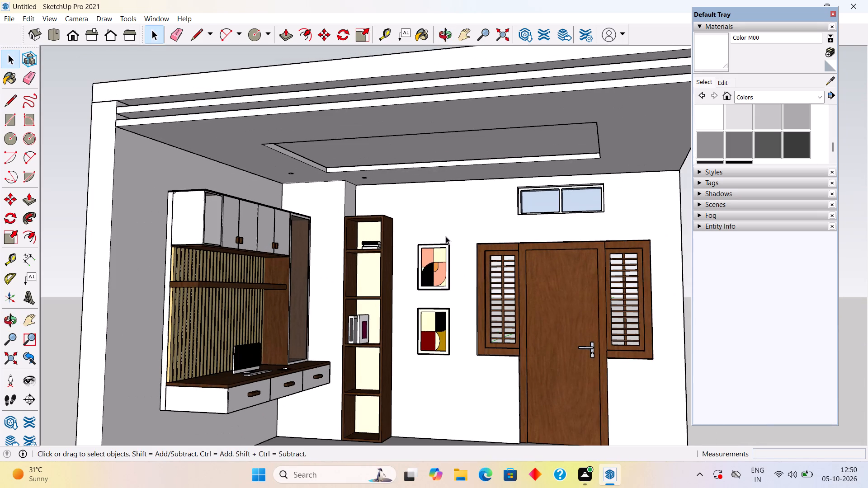
scroll(453, 244, "up", 2)
scroll(453, 244, "down", 1)
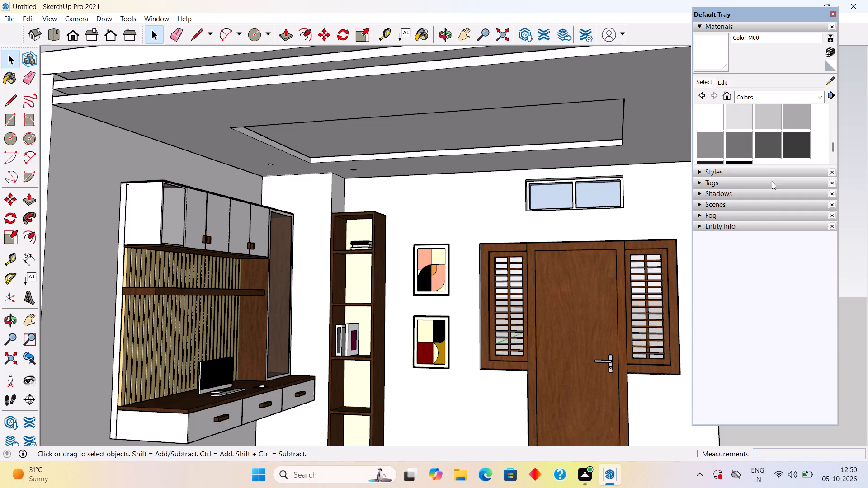
Paint the door wall, the adjoining column and the desk-unit wall with 0050_LemonChiffon from the Colors-Named collection.
scroll(747, 112, "up", 2)
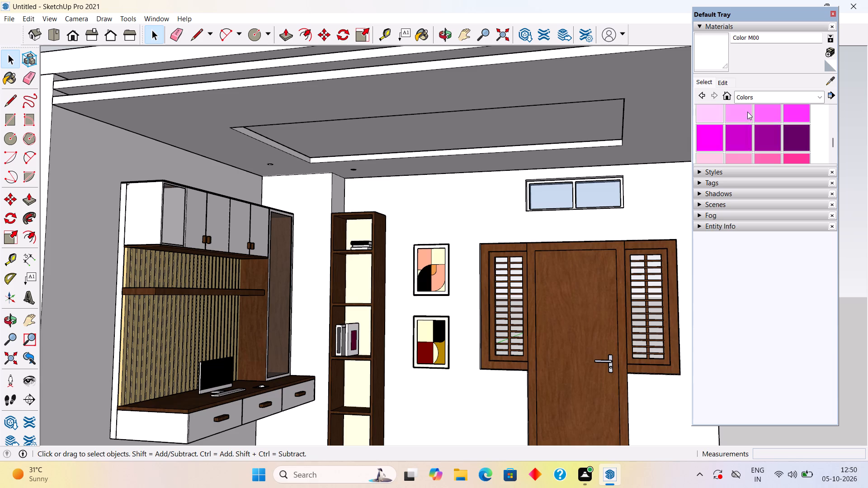
scroll(747, 112, "up", 3)
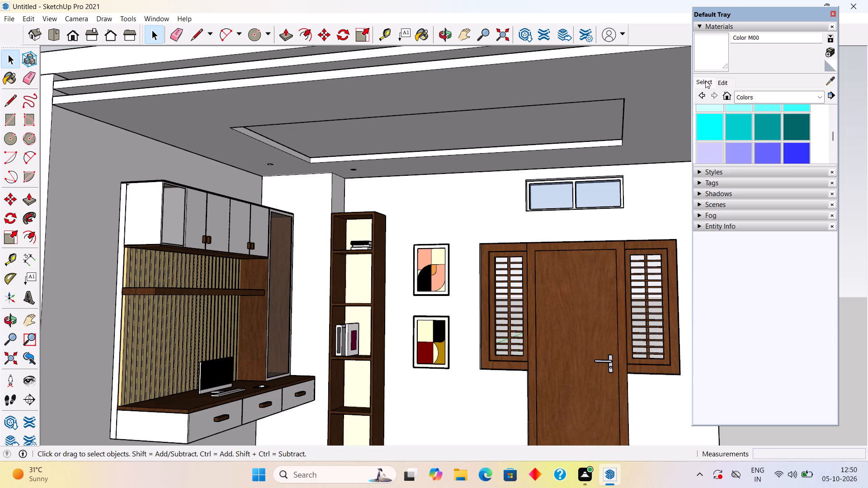
left_click(705, 80)
left_click(756, 94)
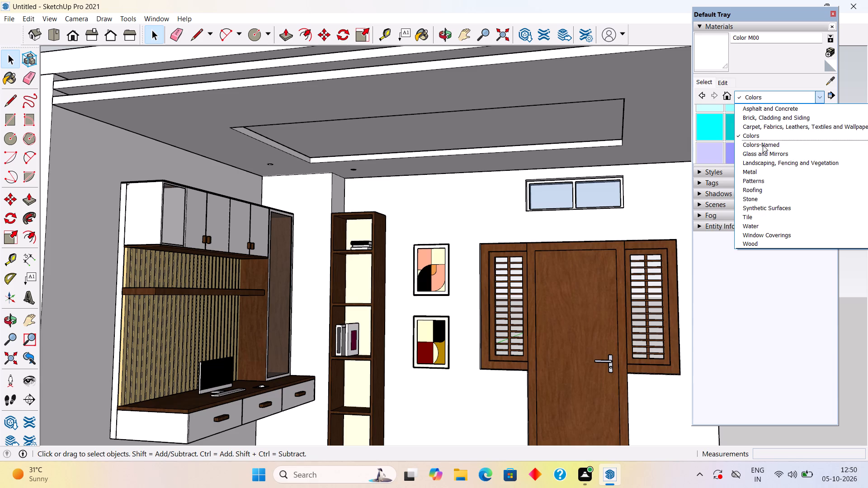
left_click(763, 145)
scroll(763, 145, "down", 4)
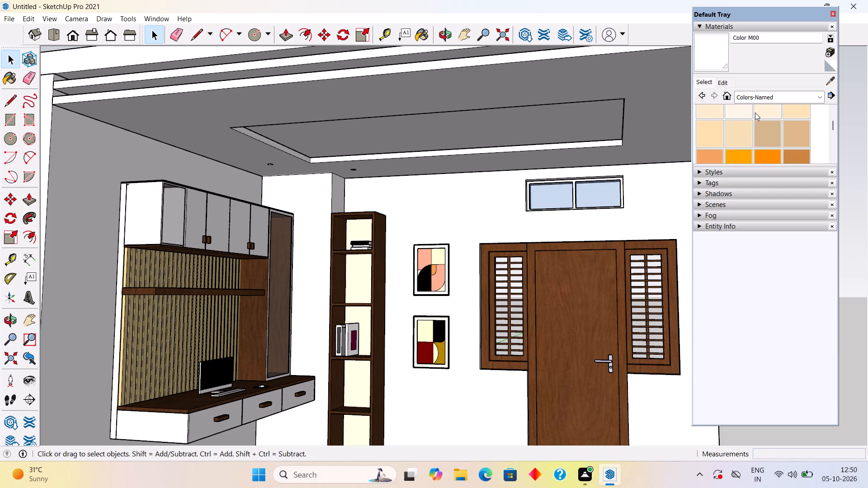
scroll(750, 127, "down", 2)
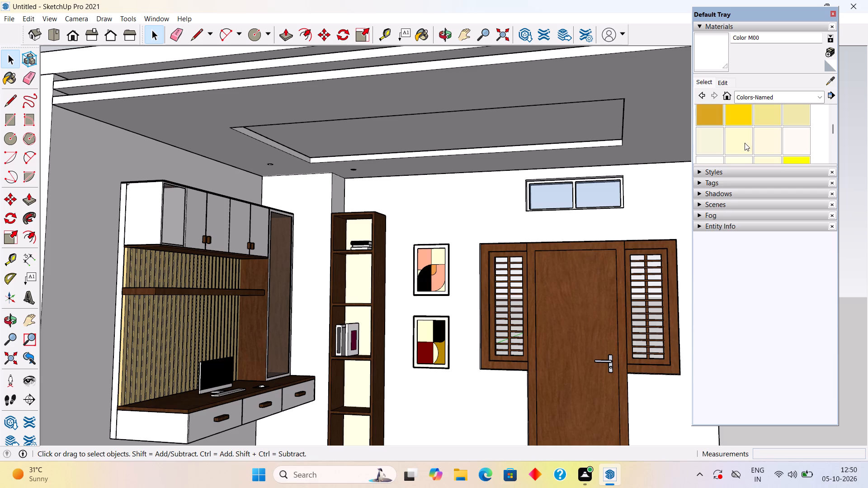
left_click(742, 143)
left_click(520, 230)
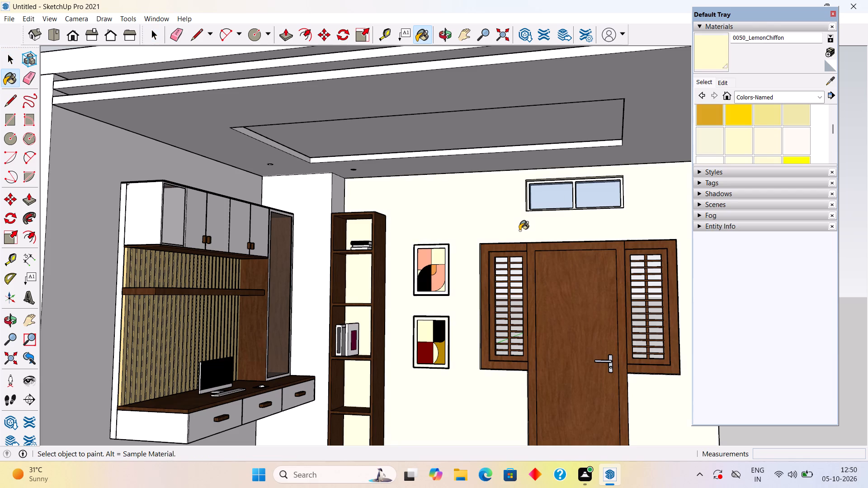
left_click(319, 222)
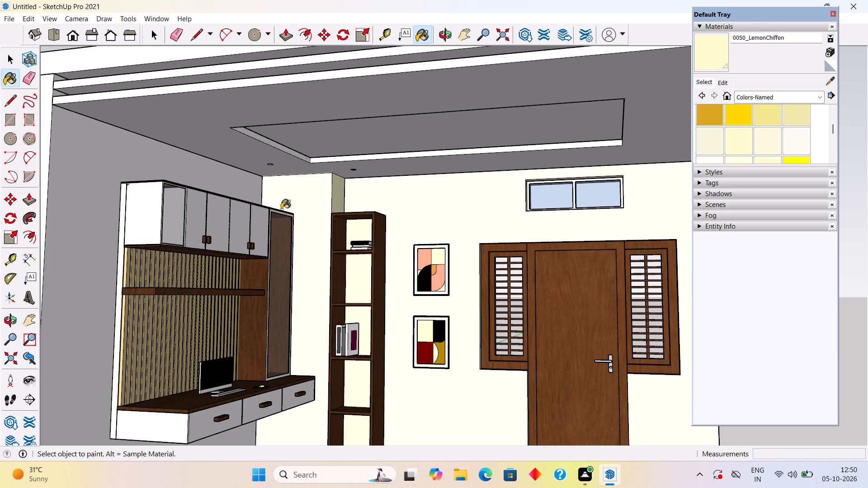
left_click(217, 182)
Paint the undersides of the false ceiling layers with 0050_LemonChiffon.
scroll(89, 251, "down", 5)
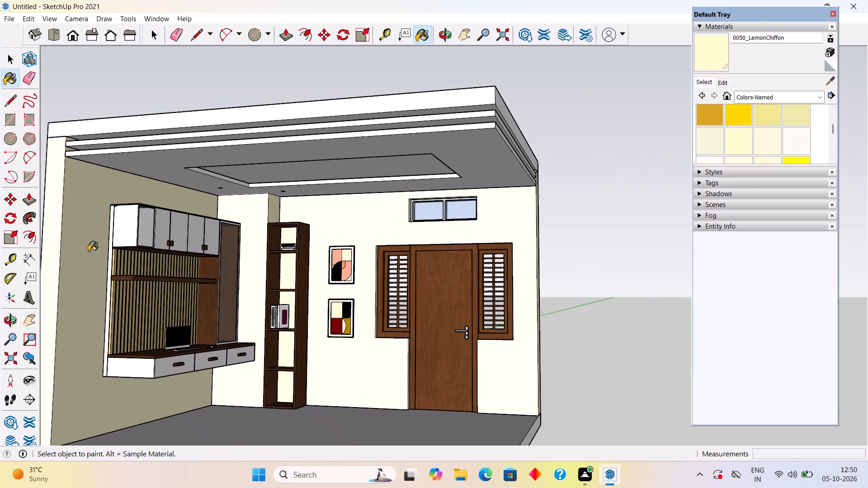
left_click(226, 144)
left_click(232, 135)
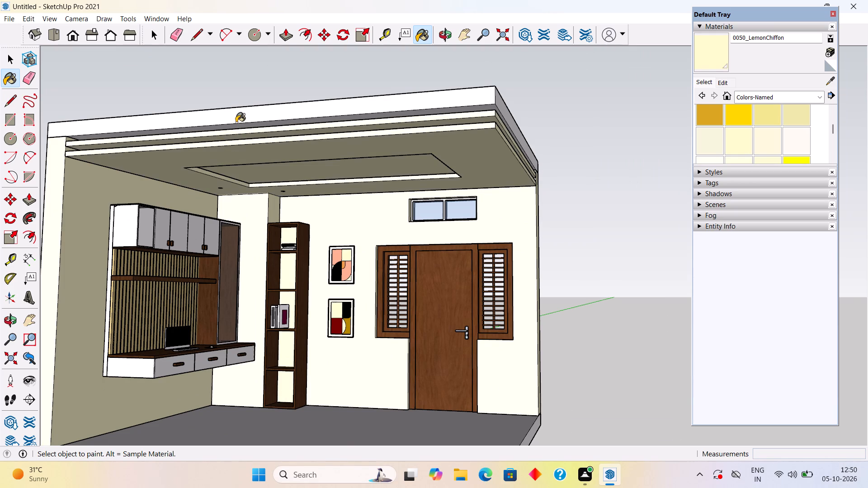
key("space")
Repaint the false ceiling layers, including the recess, and the wall behind the desk unit with 0052_FloralWhite.
middle_click_drag(329, 259, 365, 185)
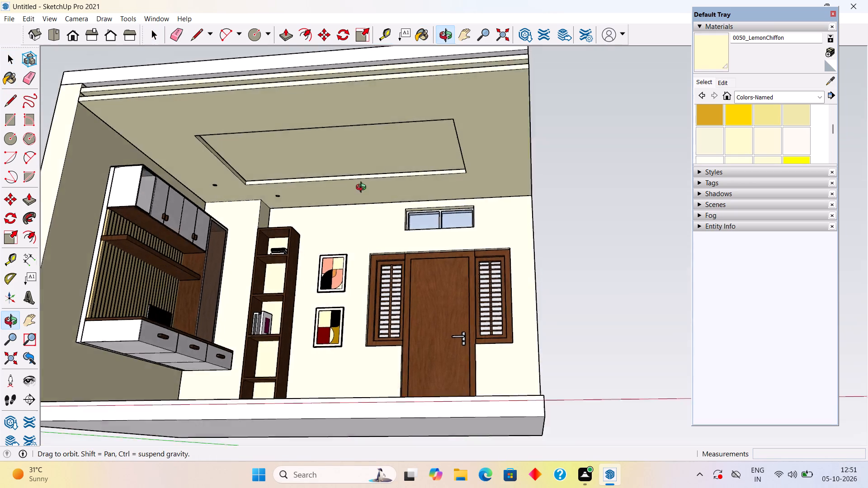
middle_click_drag(365, 185, 408, 245)
scroll(282, 292, "up", 3)
scroll(282, 291, "down", 4)
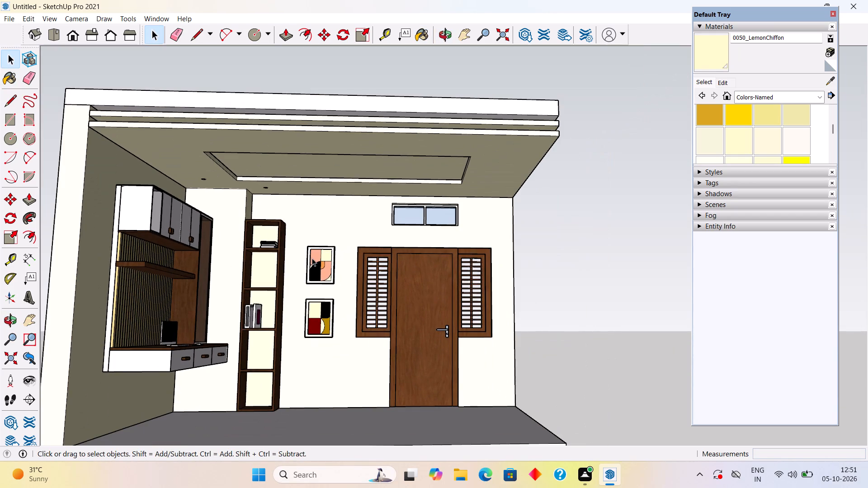
left_click(799, 141)
left_click(501, 140)
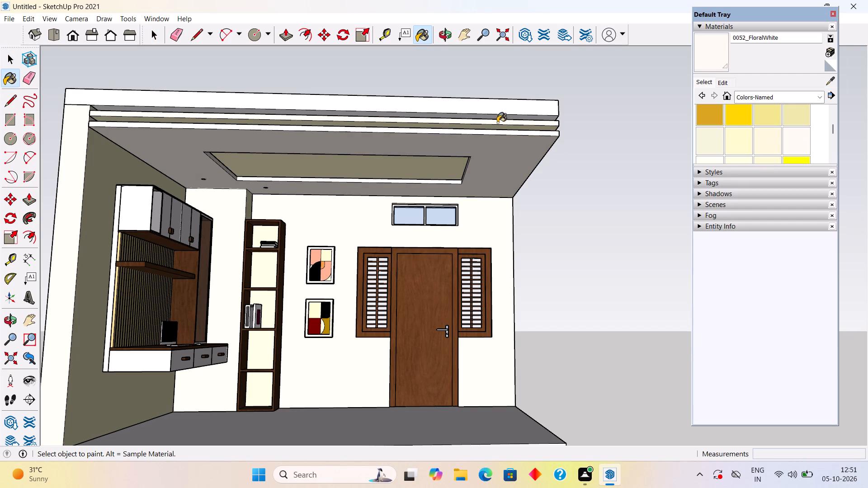
left_click(497, 122)
left_click(76, 192)
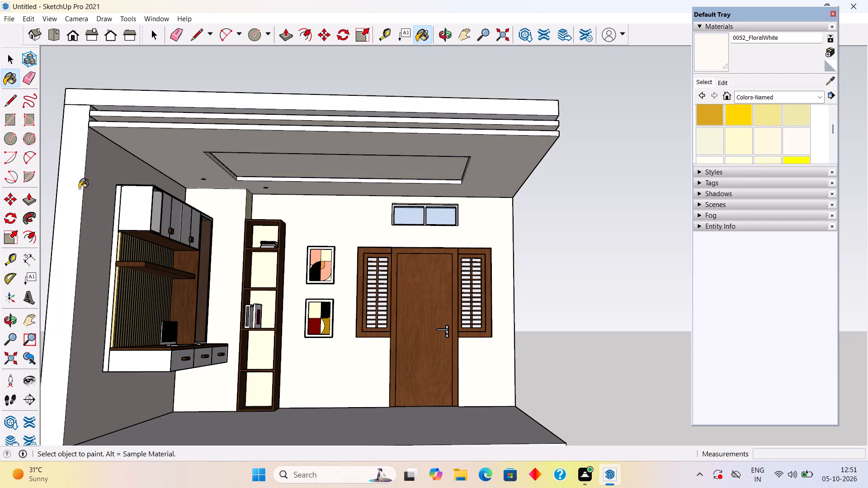
left_click(92, 175)
key("space")
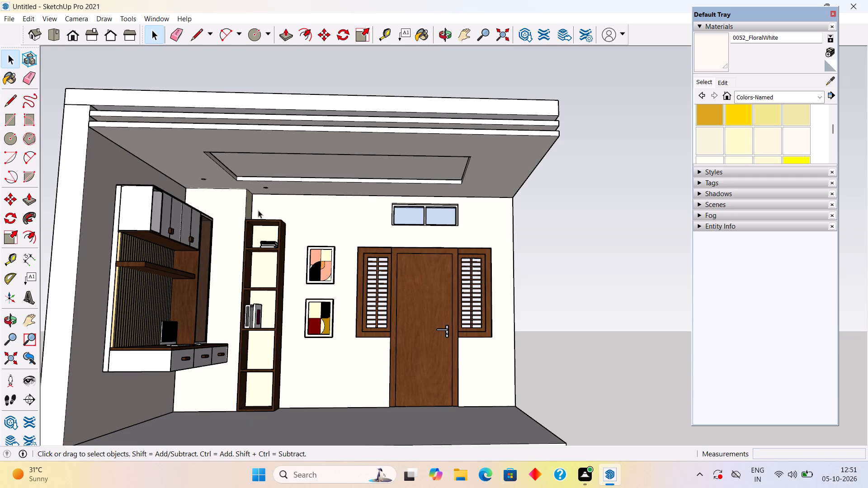
Examine the painted ceiling, desk-unit wall and door wall from several angles.
scroll(269, 217, "up", 4)
middle_click_drag(257, 174, 168, 138)
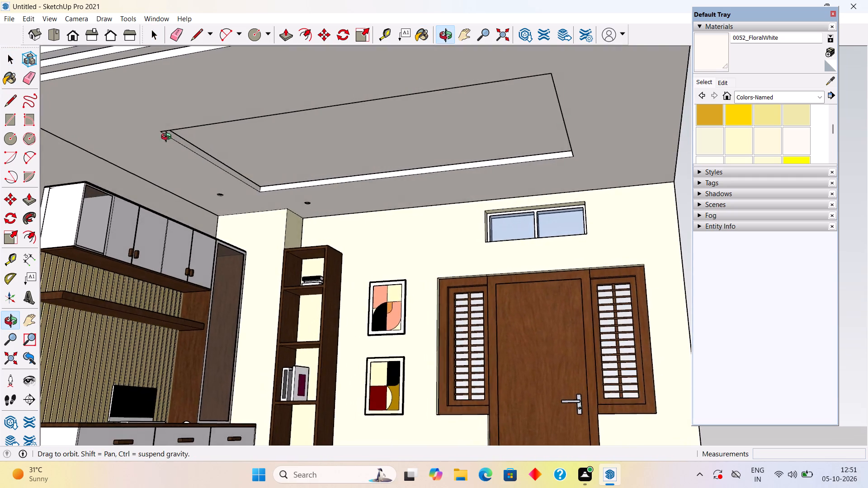
middle_click_drag(168, 138, 167, 140)
scroll(167, 140, "down", 7)
middle_click_drag(259, 270, 386, 342)
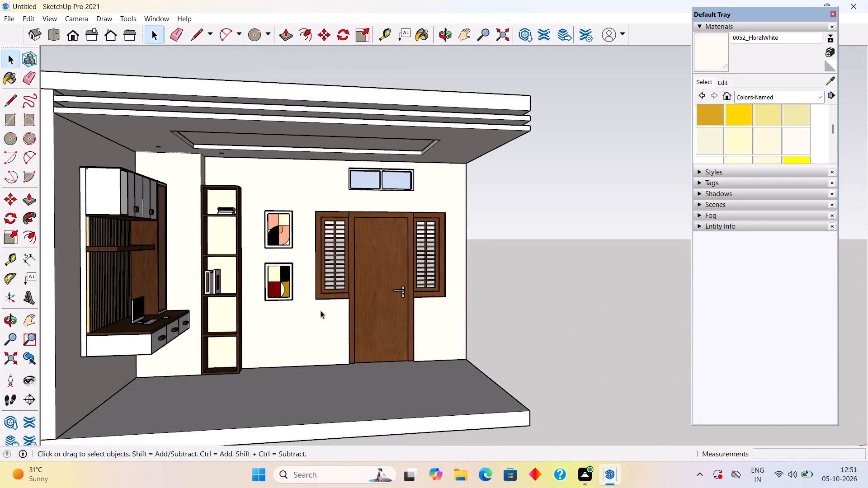
middle_click_drag(178, 243, 111, 217)
middle_click_drag(128, 169, 129, 144)
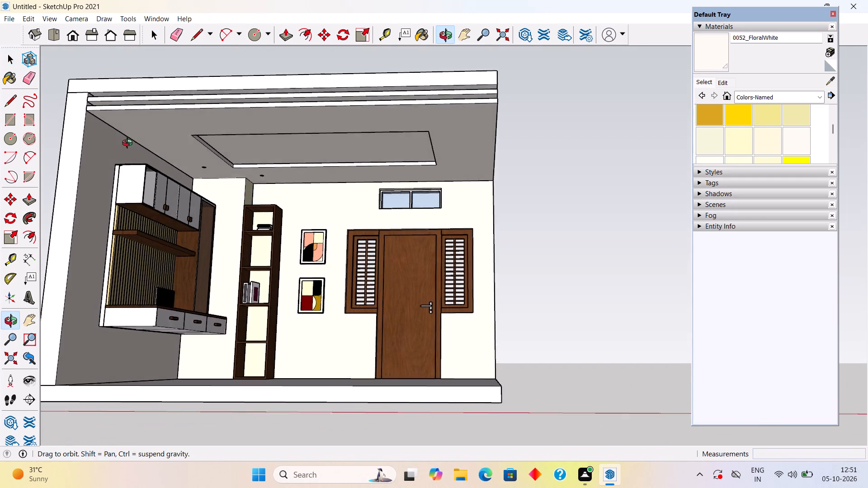
middle_click_drag(129, 144, 152, 123)
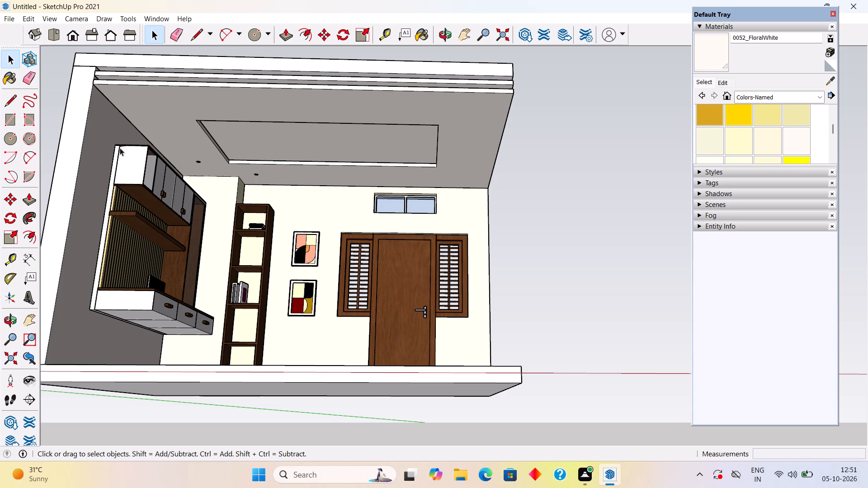
Draw a circle of about 3 13/16" radius on the floor of the bookshelf's lowest compartment.
middle_click_drag(262, 305, 282, 431)
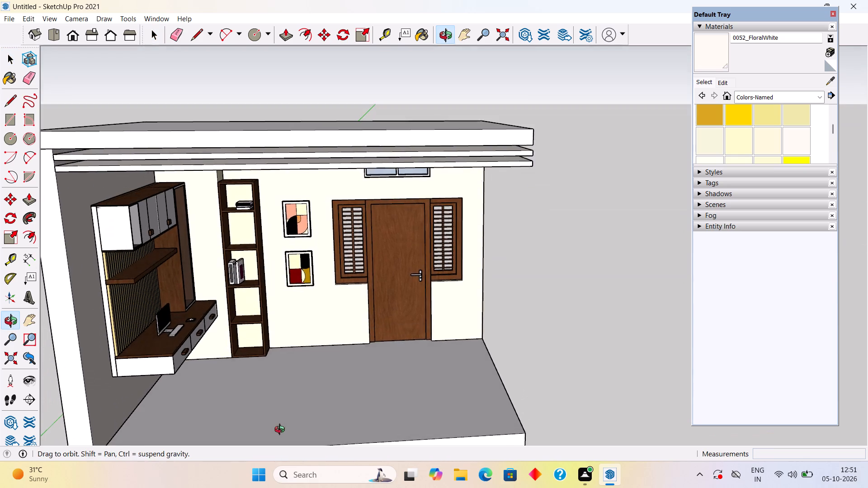
middle_click_drag(282, 431, 282, 431)
scroll(274, 351, "up", 10)
middle_click_drag(237, 324, 255, 377)
scroll(255, 359, "up", 3)
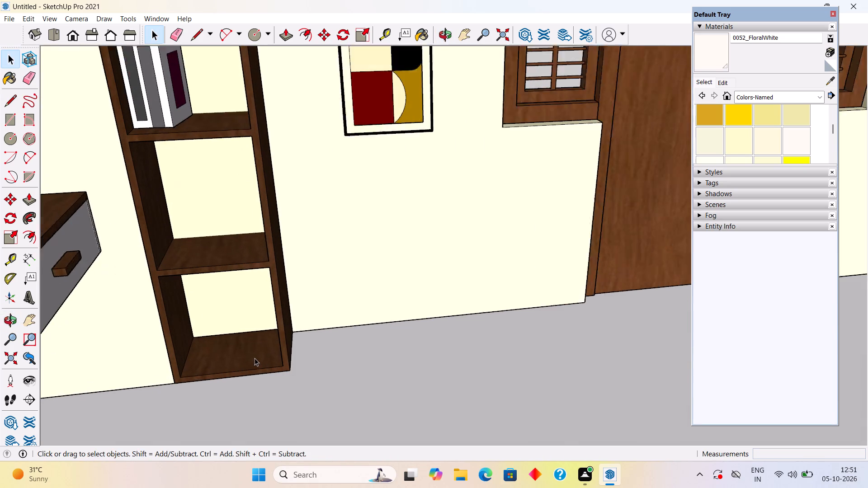
middle_click_drag(258, 351, 298, 354)
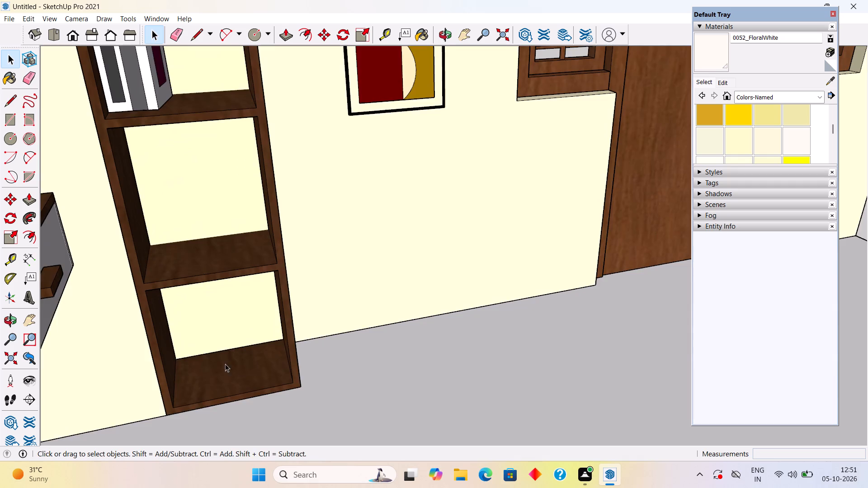
scroll(221, 361, "up", 4)
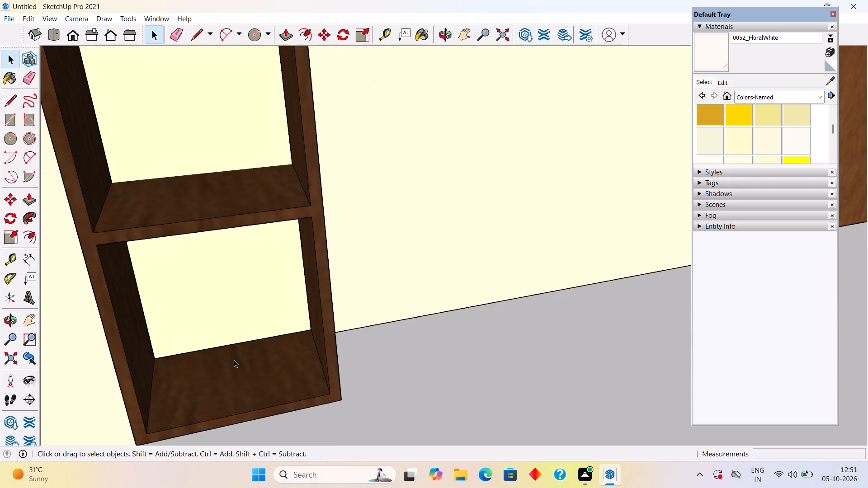
key("c")
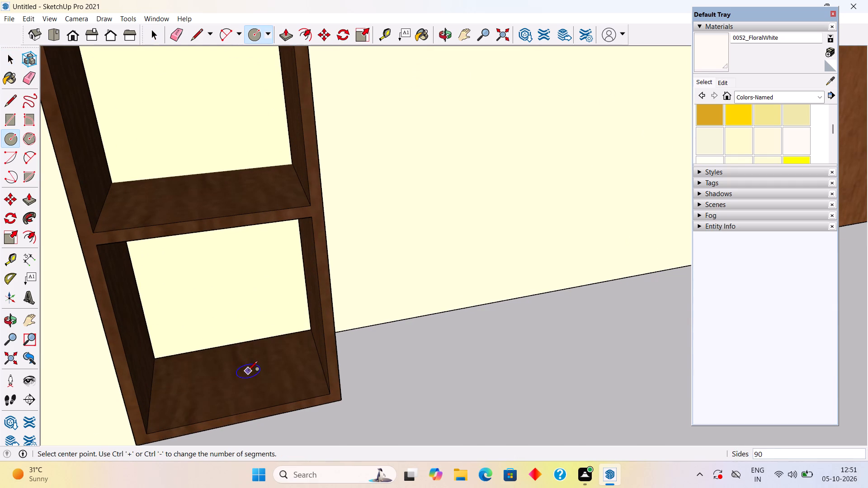
left_click(248, 371)
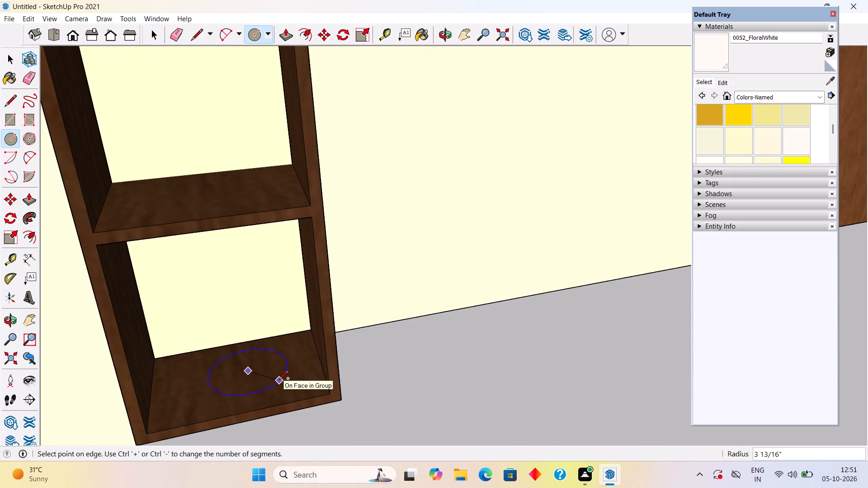
left_click(279, 380)
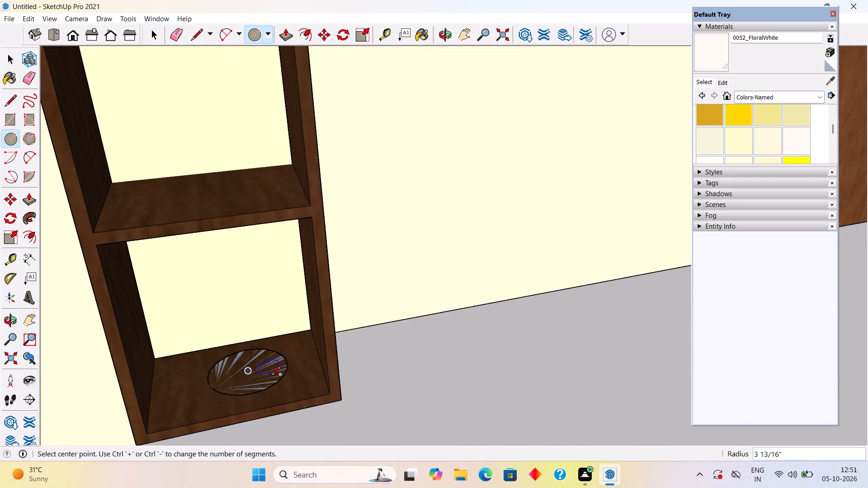
key("space")
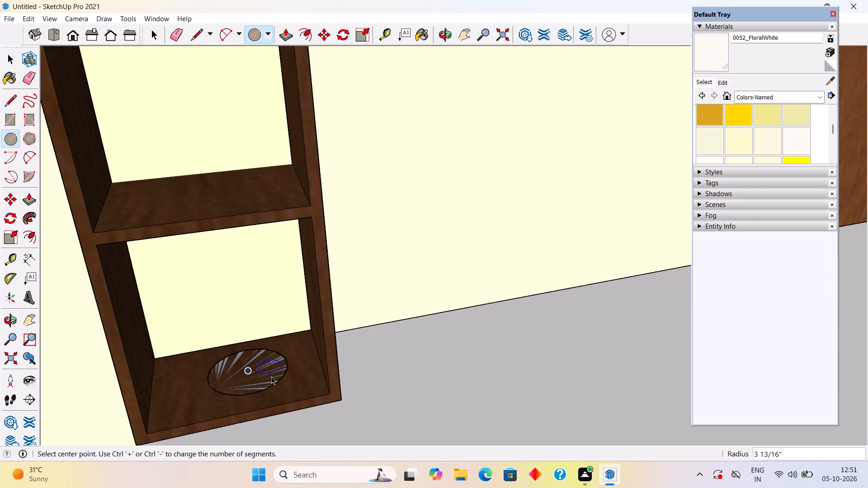
Offset the circle inward by about 7/8" to form a ring.
key("f")
left_click(272, 385)
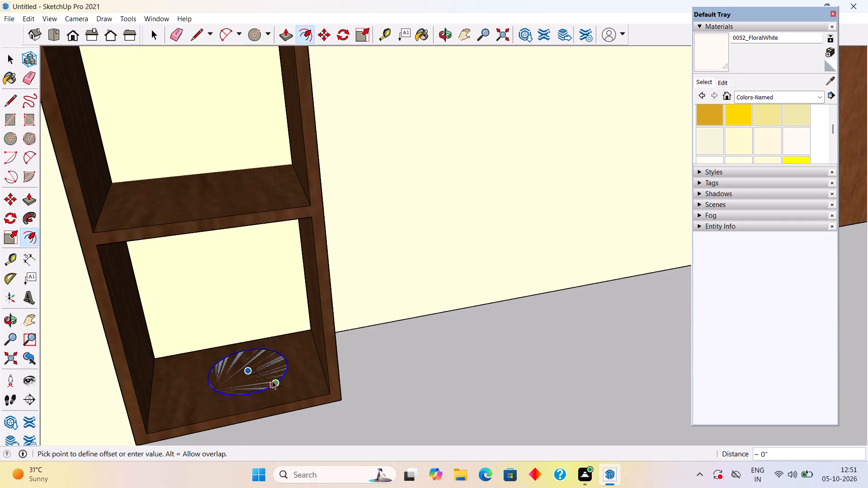
scroll(273, 370, "up", 4)
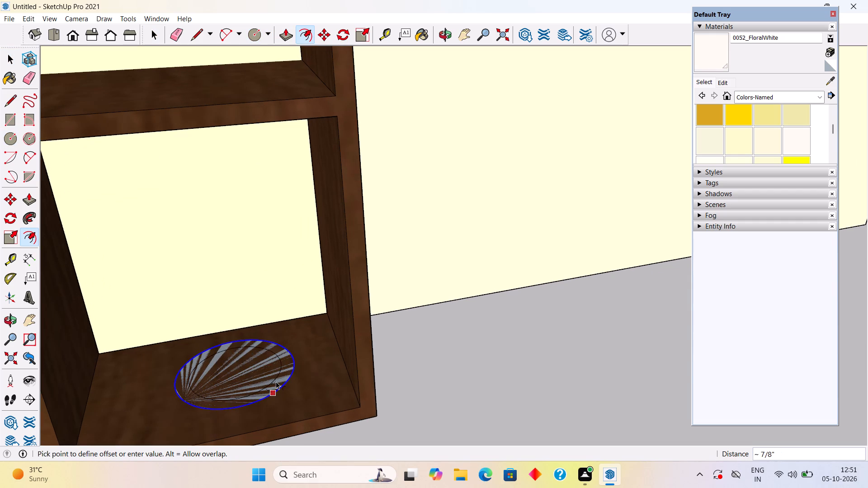
left_click(276, 381)
key("space")
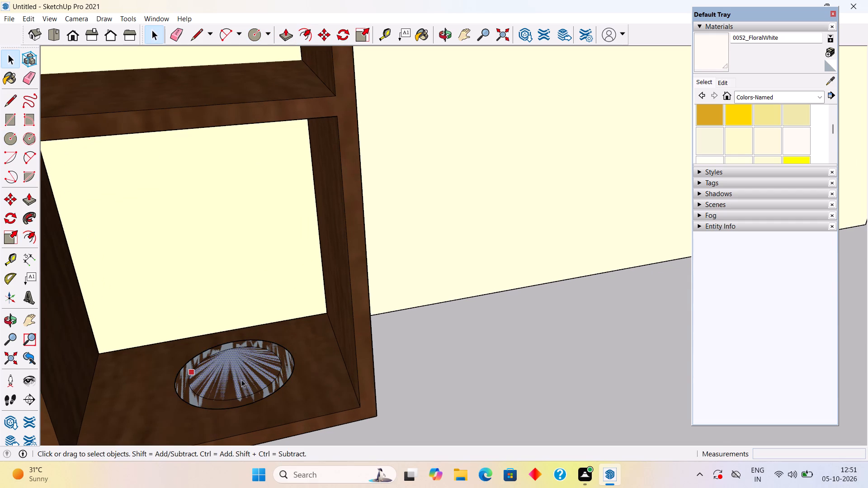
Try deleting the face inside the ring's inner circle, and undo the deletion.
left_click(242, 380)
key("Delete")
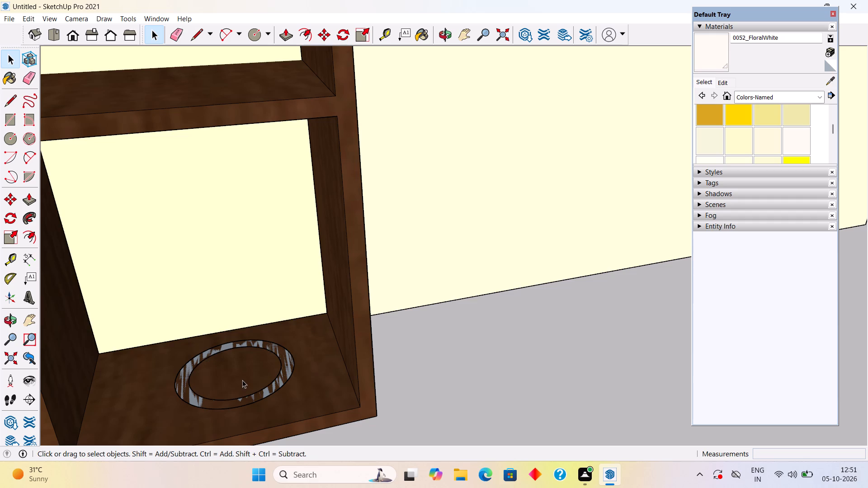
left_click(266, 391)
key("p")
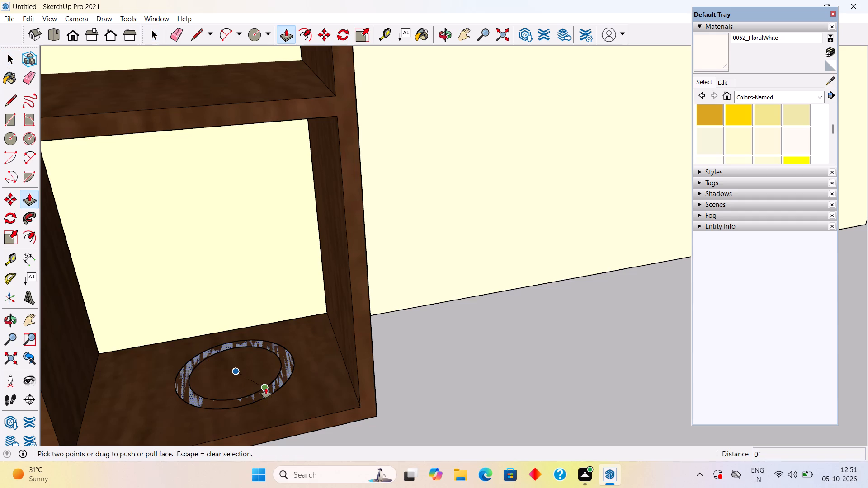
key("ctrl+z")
Pull the ring face up about 5 7/16" to form a round pot wall around the inner face.
left_click(266, 388)
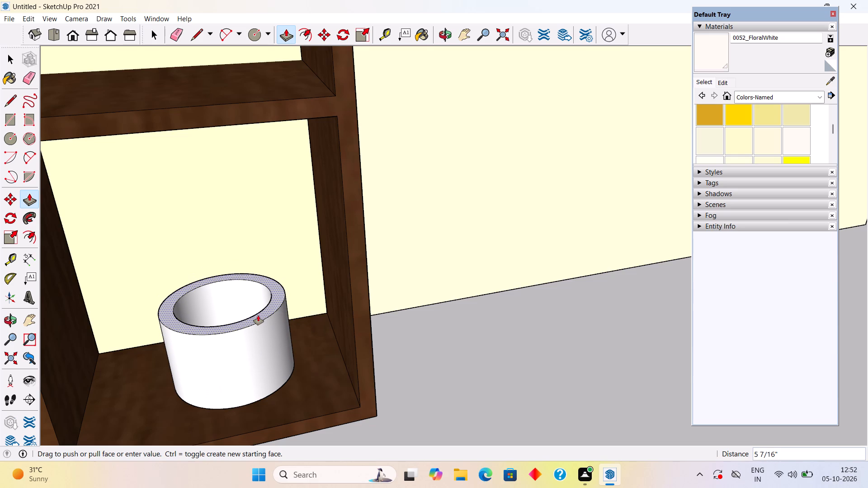
left_click(258, 315)
middle_click_drag(253, 305, 262, 444)
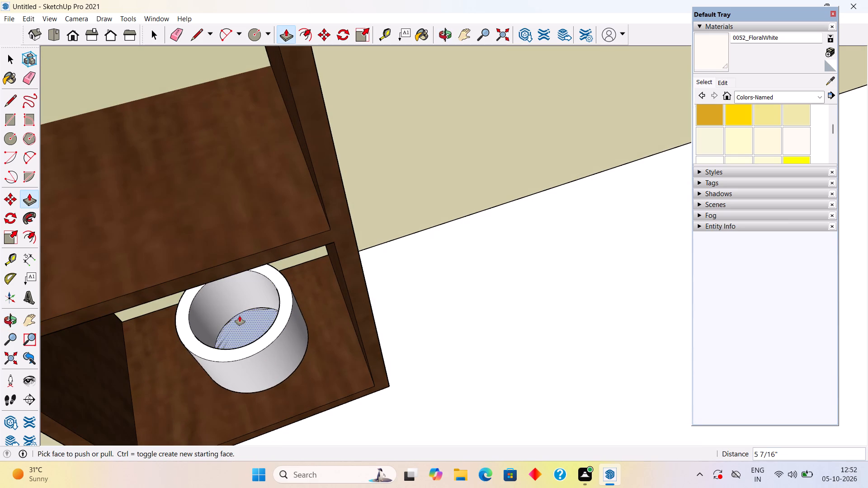
Pull the face inside the round pot up about 5" to fill it to just below the rim.
left_click(241, 320)
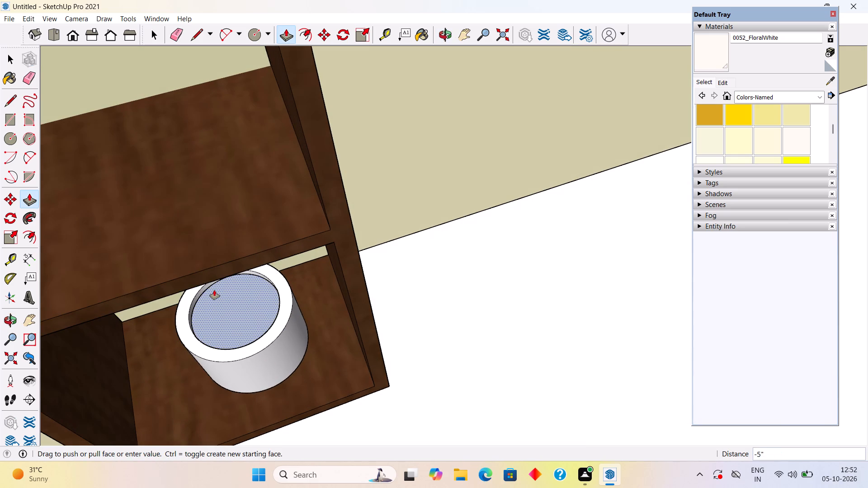
left_click(214, 290)
key("space")
Paint the pot's raised inner face with Vegetation Honey Locust from the Landscaping, Fencing and Vegetation materials.
left_click(242, 315)
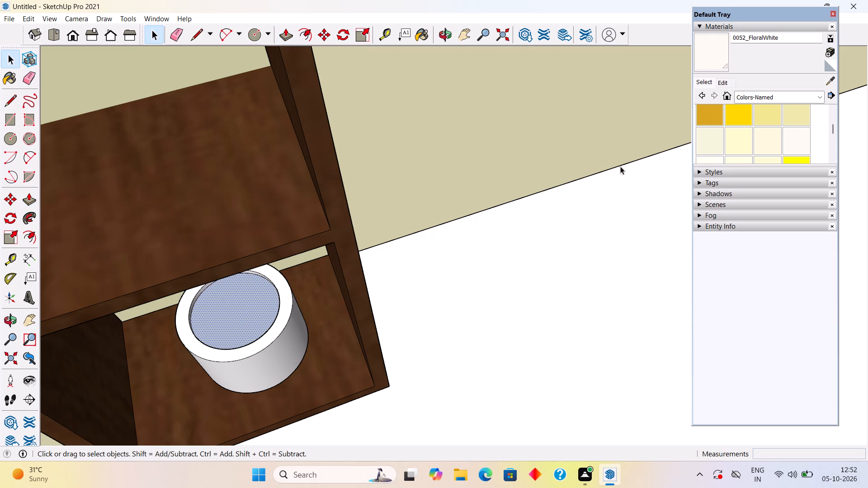
left_click(753, 95)
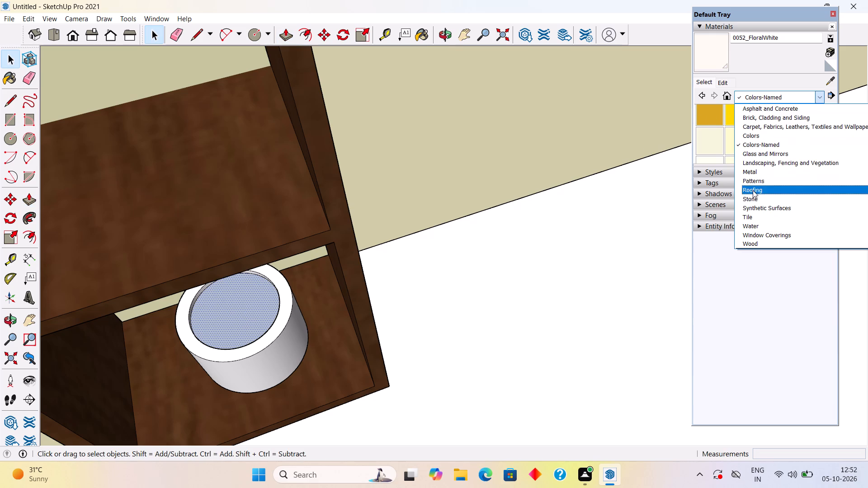
left_click(761, 166)
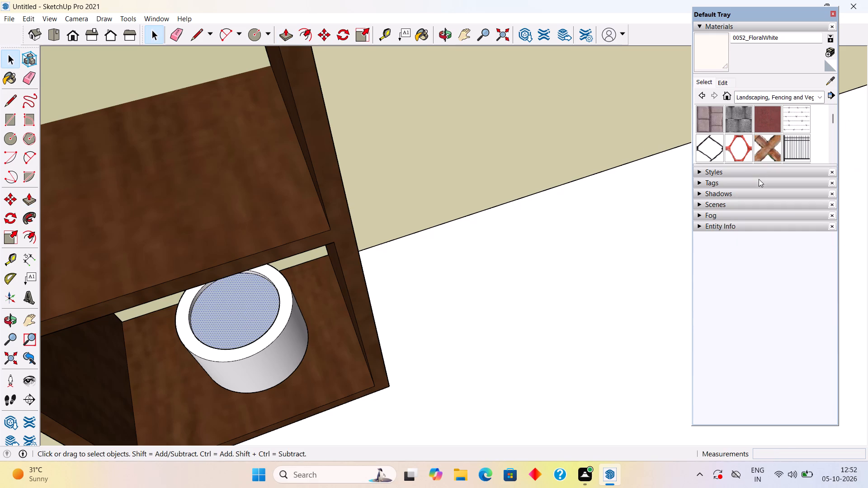
scroll(769, 139, "down", 5)
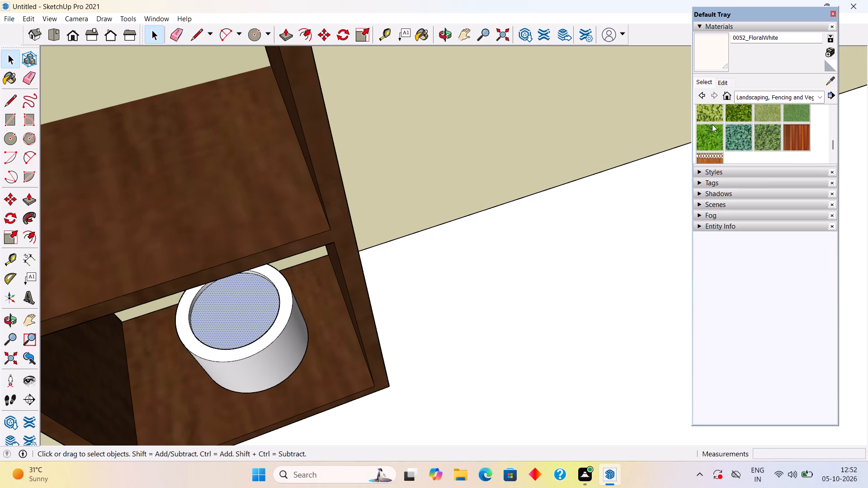
scroll(760, 136, "down", 1)
scroll(755, 131, "up", 1)
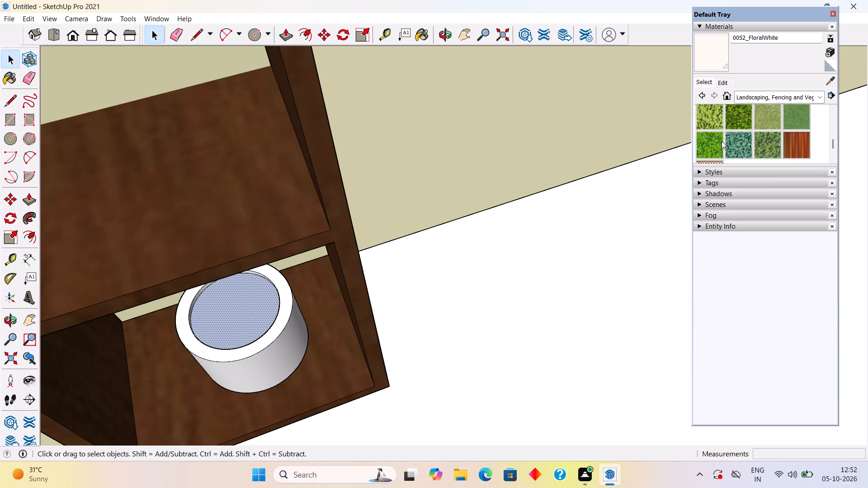
left_click(722, 141)
left_click(230, 295)
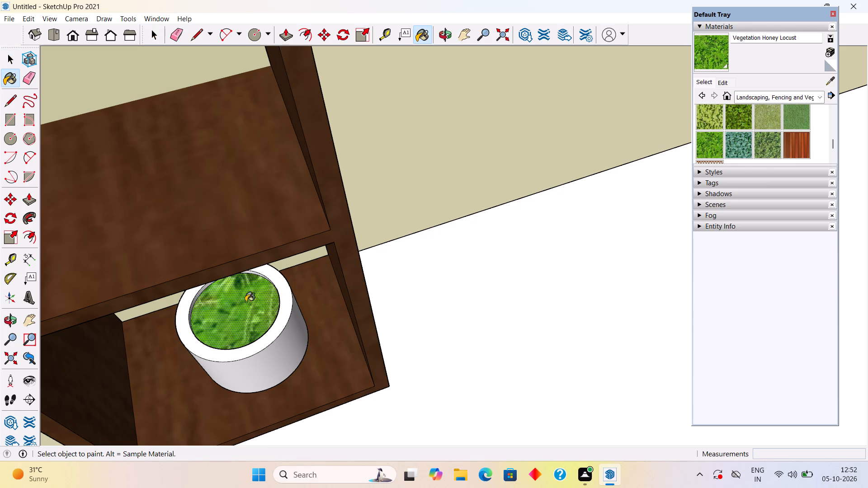
Examine the painted pot and browse the other Landscaping, Fencing and Vegetation materials.
scroll(353, 324, "down", 5)
middle_click_drag(325, 282, 333, 153)
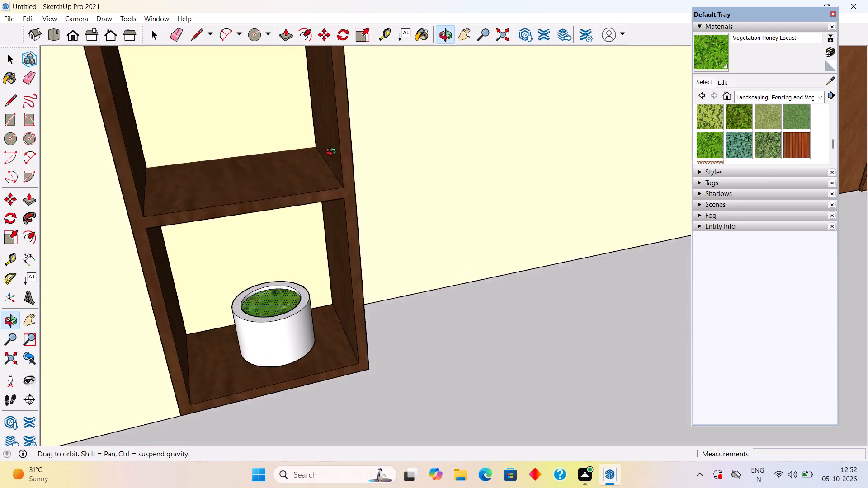
middle_click_drag(333, 153, 294, 155)
scroll(299, 137, "down", 1)
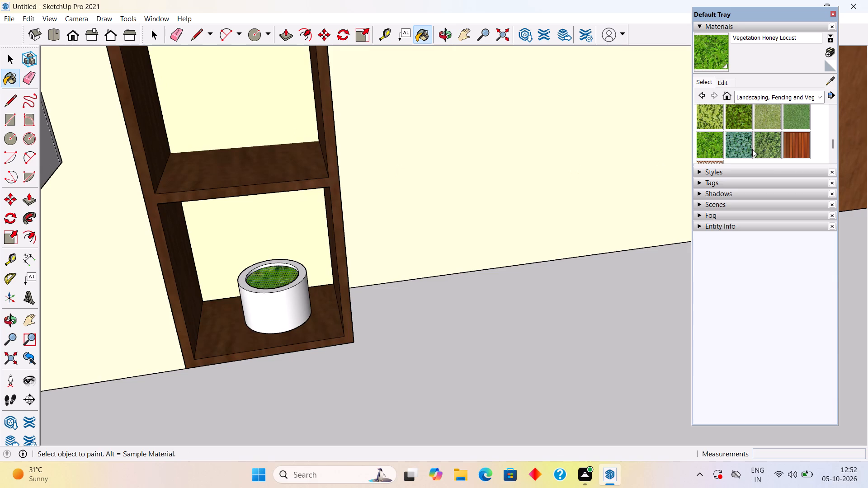
scroll(755, 127, "up", 5)
scroll(755, 127, "down", 2)
scroll(755, 127, "up", 1)
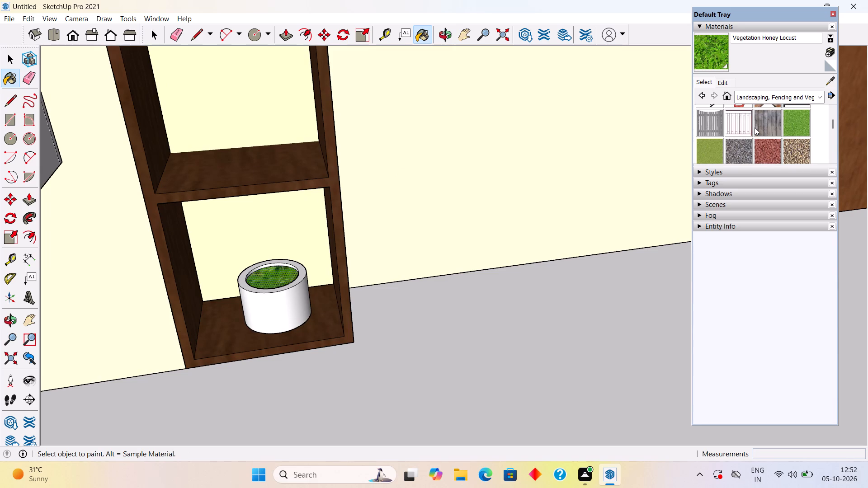
scroll(788, 118, "down", 3)
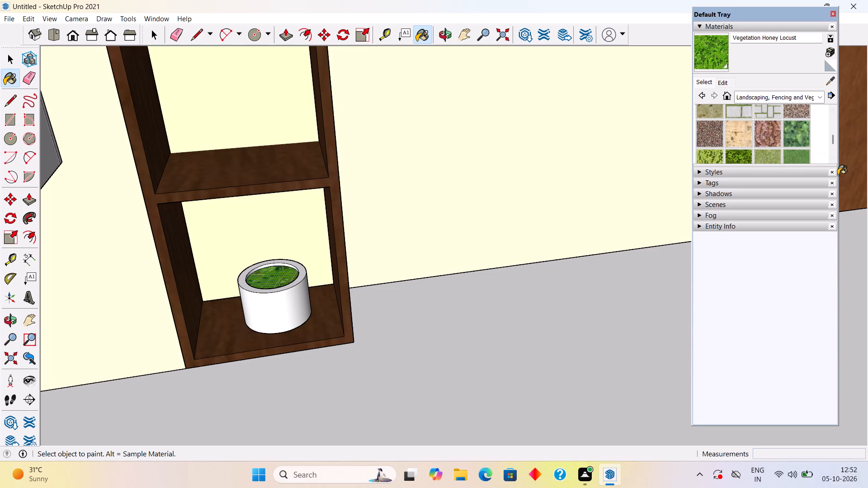
scroll(759, 146, "up", 10)
scroll(761, 140, "down", 2)
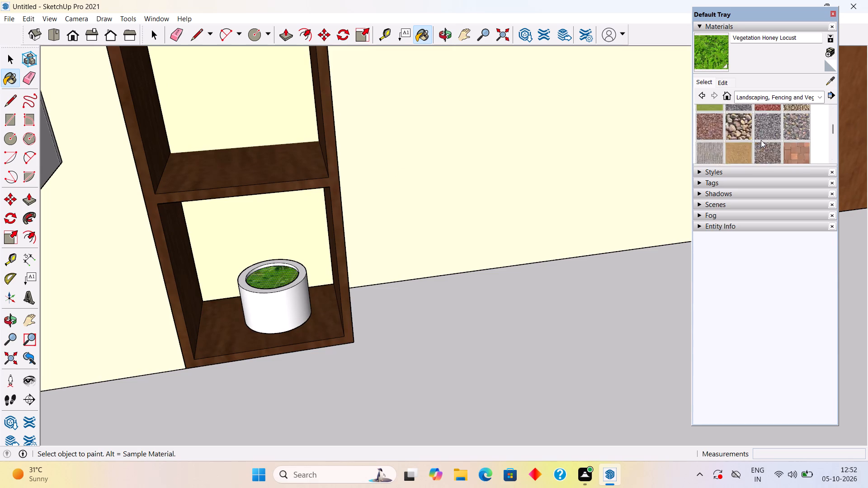
scroll(761, 140, "down", 7)
scroll(761, 140, "up", 4)
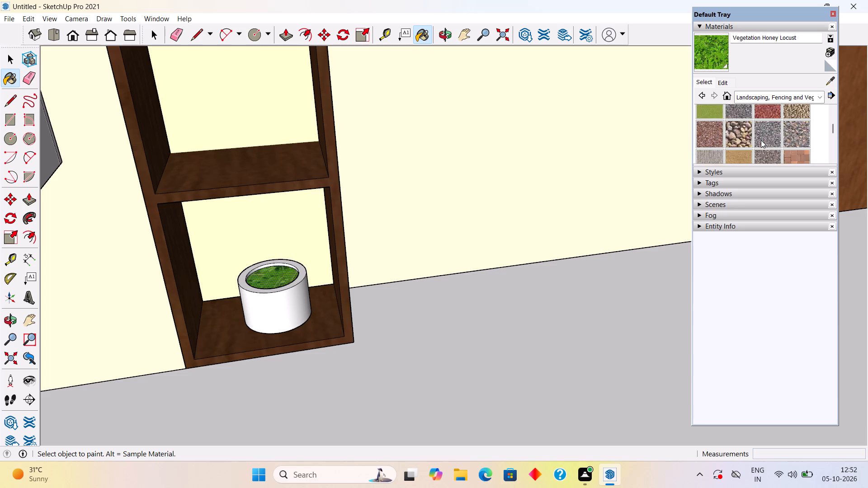
scroll(761, 140, "up", 5)
scroll(761, 139, "down", 2)
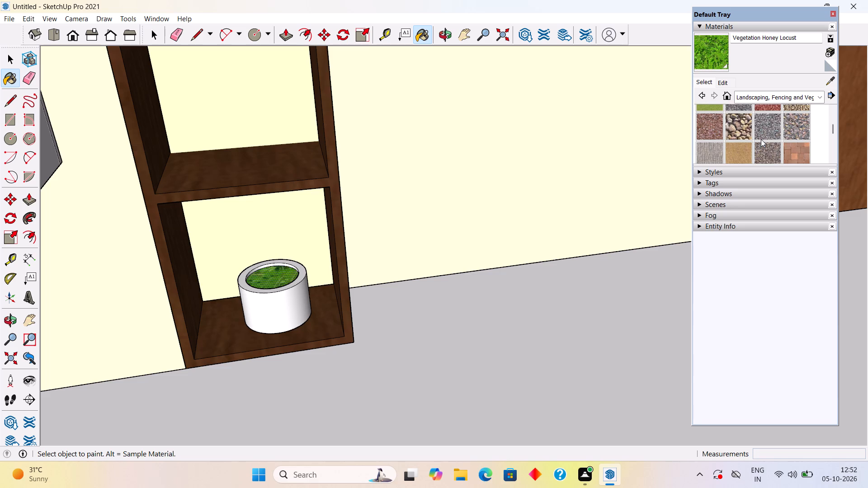
scroll(761, 139, "down", 3)
scroll(761, 139, "up", 1)
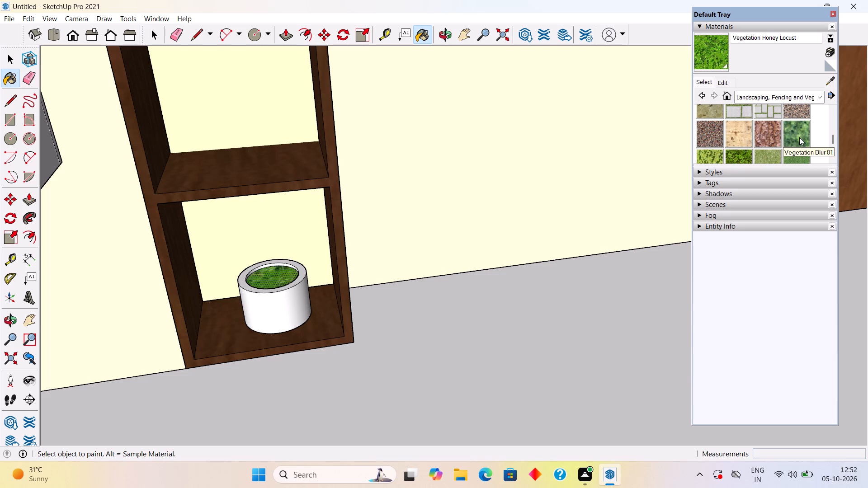
key("space")
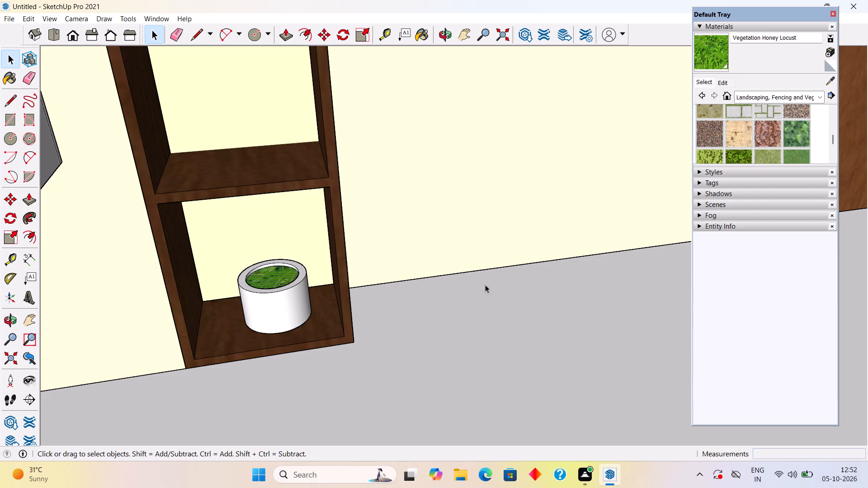
Make the whole round pot with its green filling into a group.
scroll(476, 291, "down", 8)
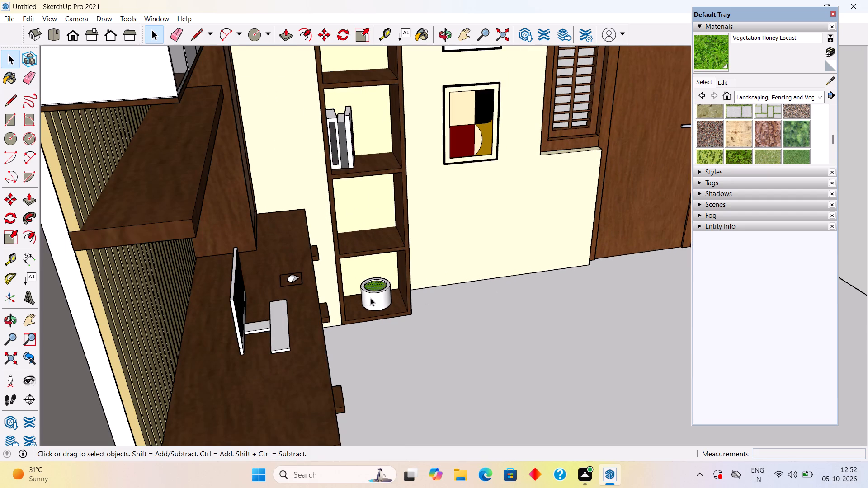
triple_click(376, 298)
right_click(376, 298)
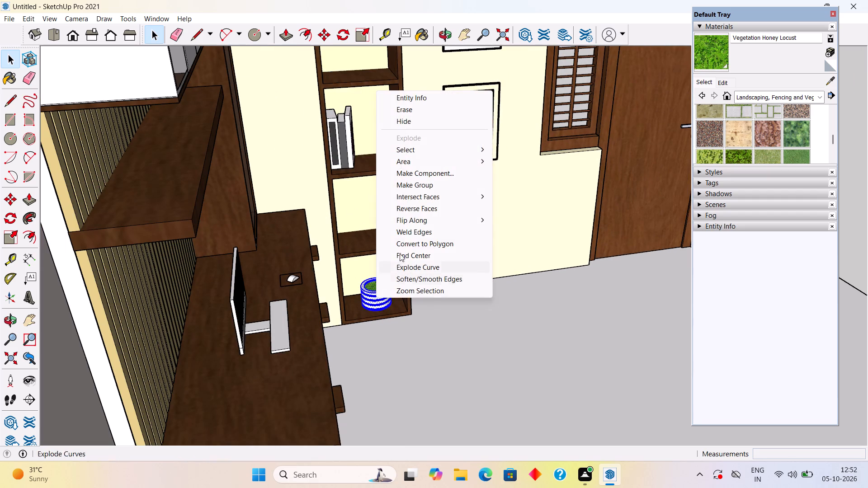
left_click(424, 183)
left_click(437, 325)
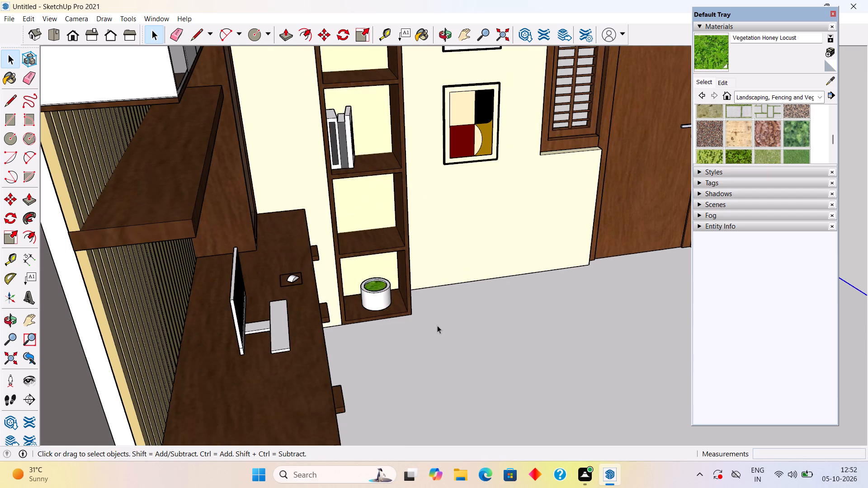
Draw a rectangle about 4 3/8" by 9 9/16" on the bookshelf's shelf directly above the pot.
scroll(377, 233, "up", 2)
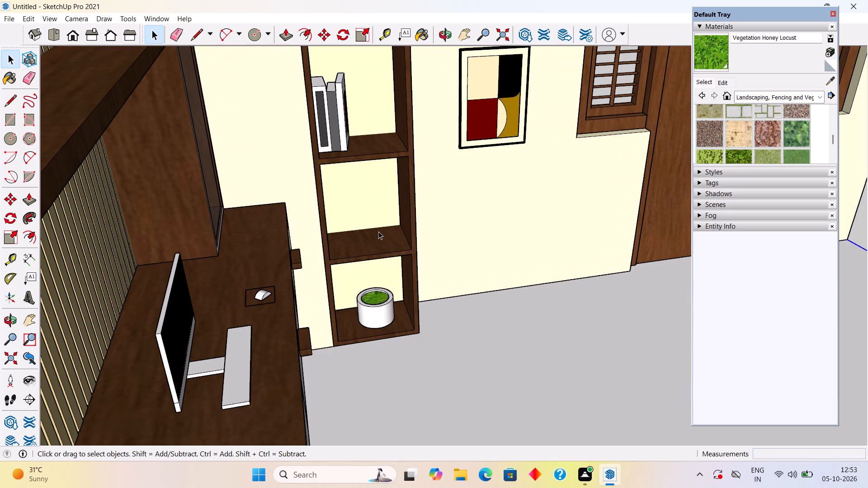
scroll(378, 244, "up", 6)
middle_click_drag(373, 235, 369, 298)
scroll(383, 222, "up", 5)
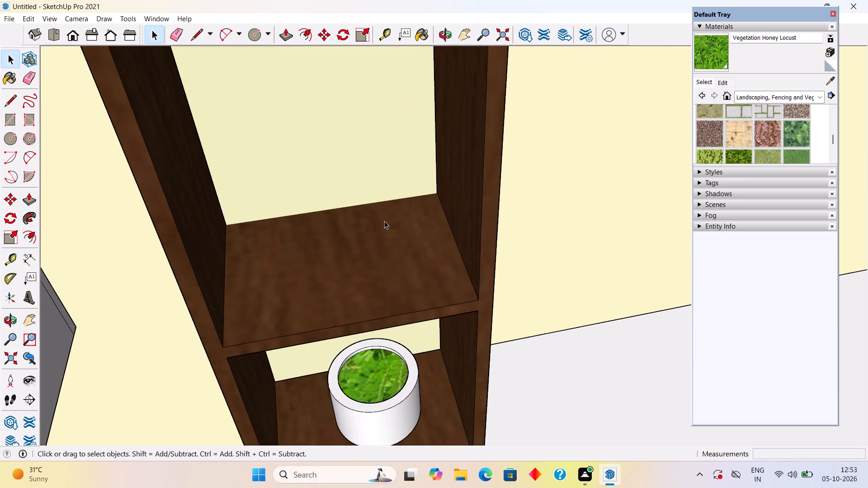
key("r")
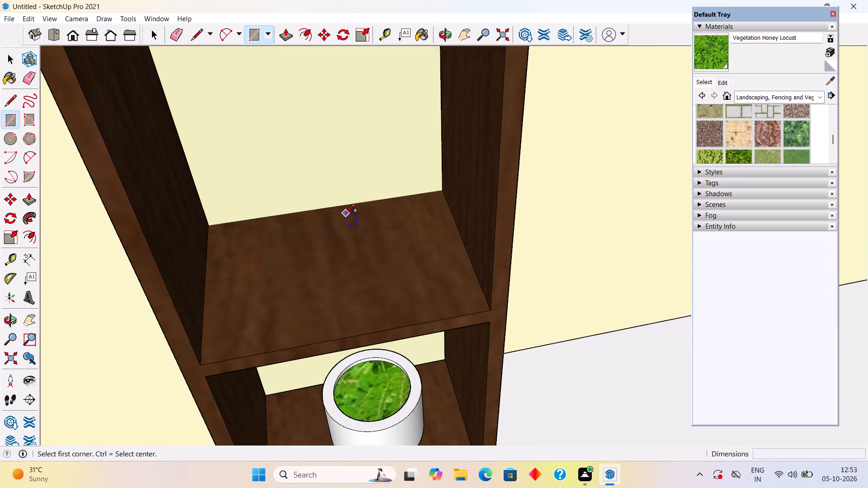
left_click(346, 213)
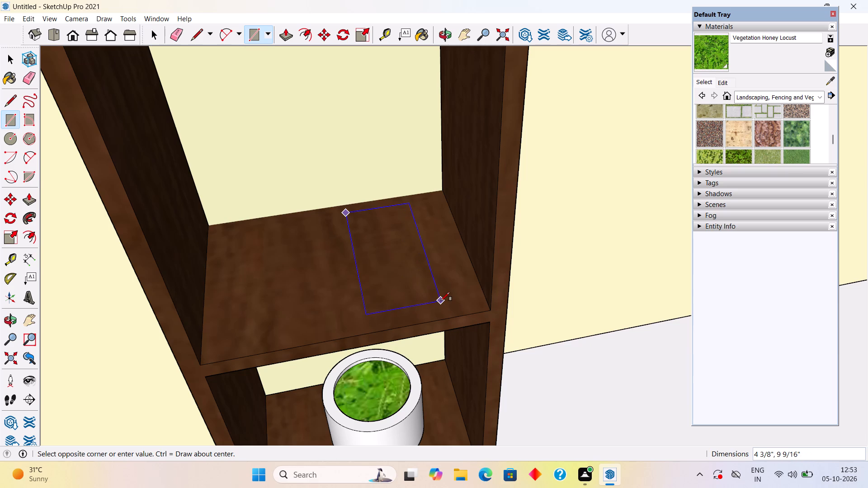
left_click(441, 301)
key("space")
Pull the rectangle on the shelf up about 5/8" to form a thin book-like slab.
type("p")
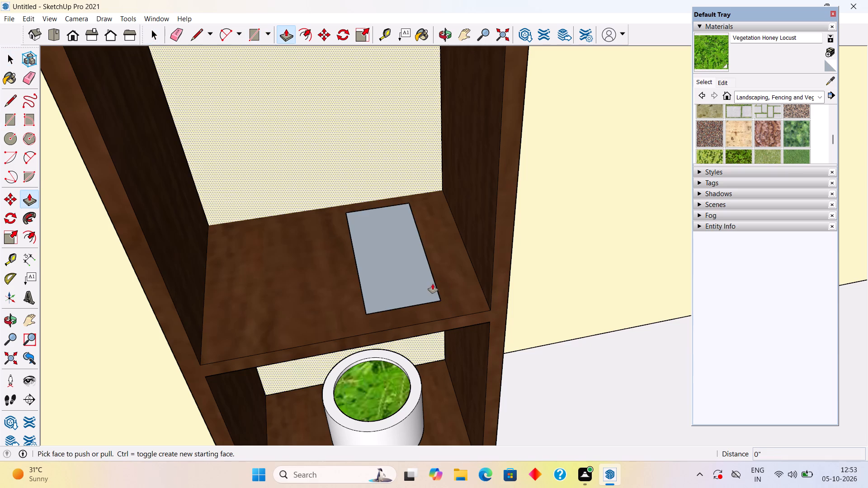
left_click(423, 285)
left_click(423, 277)
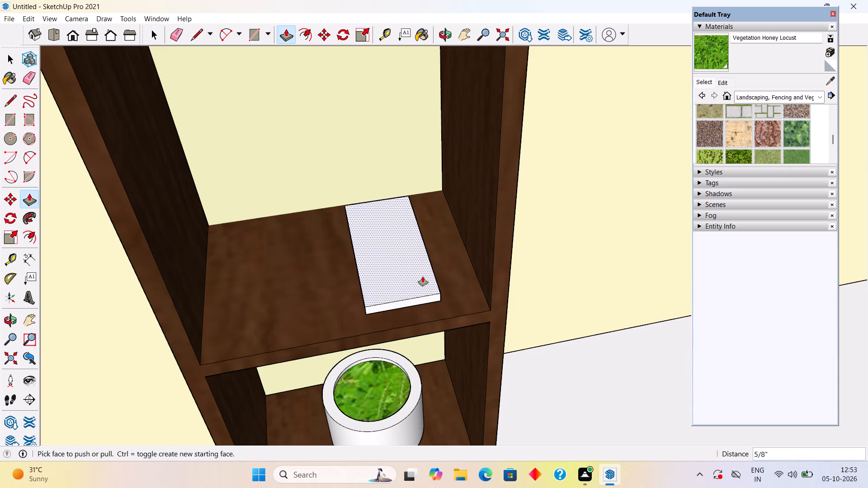
key("space")
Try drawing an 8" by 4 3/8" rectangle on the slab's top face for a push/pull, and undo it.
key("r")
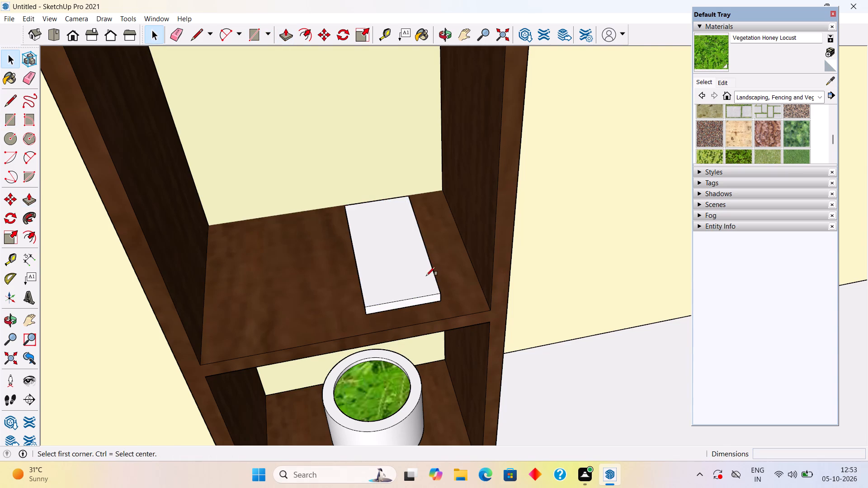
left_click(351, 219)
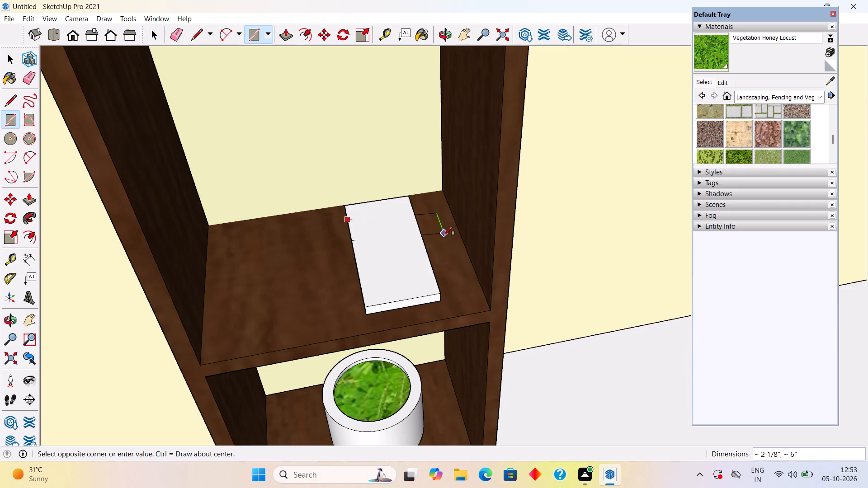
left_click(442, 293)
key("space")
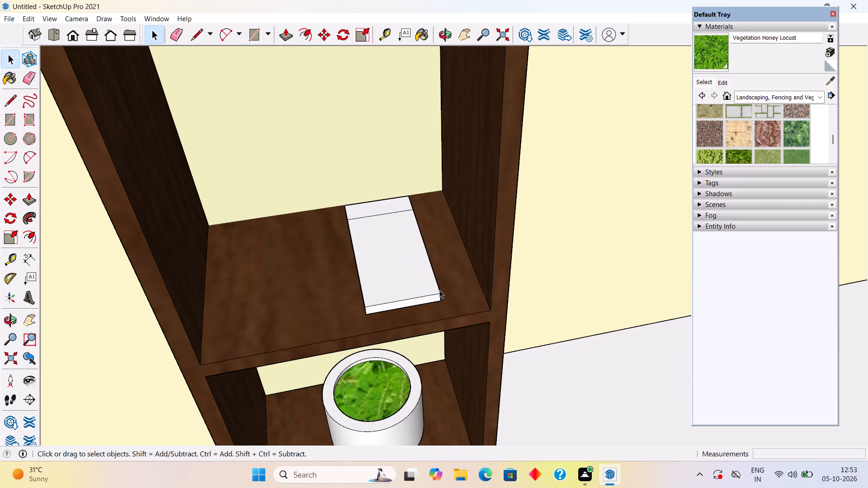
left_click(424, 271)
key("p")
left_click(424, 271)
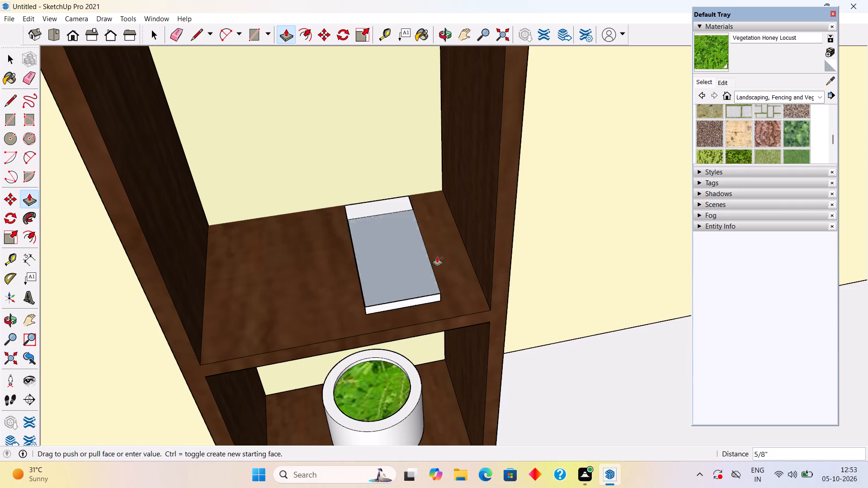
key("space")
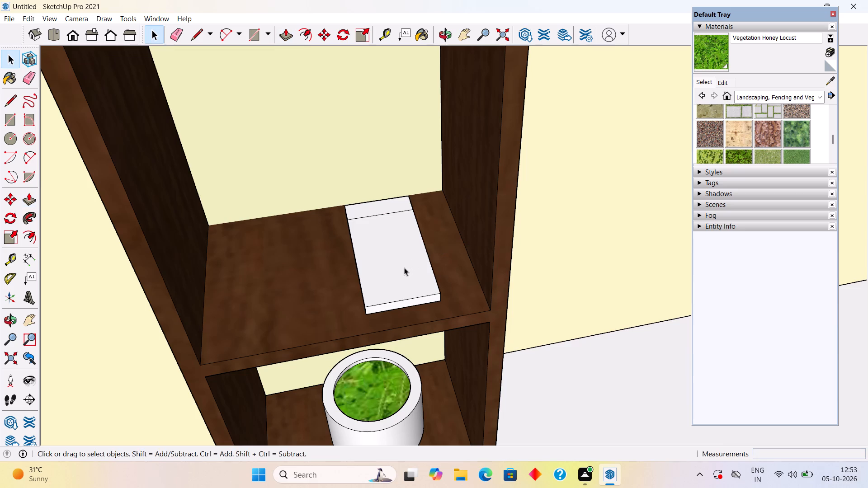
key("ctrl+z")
Make the whole thin slab on the shelf into a group.
triple_click(404, 267)
right_click(404, 268)
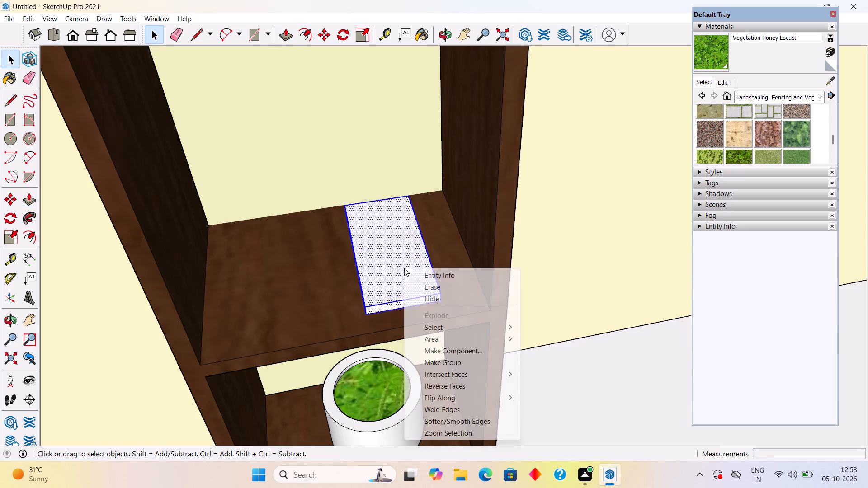
left_click(440, 361)
Draw a rectangle about 5 3/16" by 8" over the slab's top, extending past its long edge.
scroll(421, 267, "up", 4)
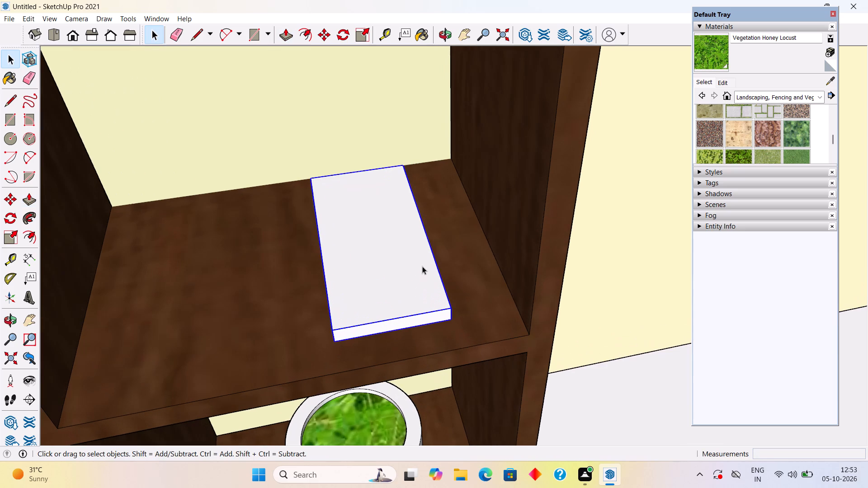
key("r")
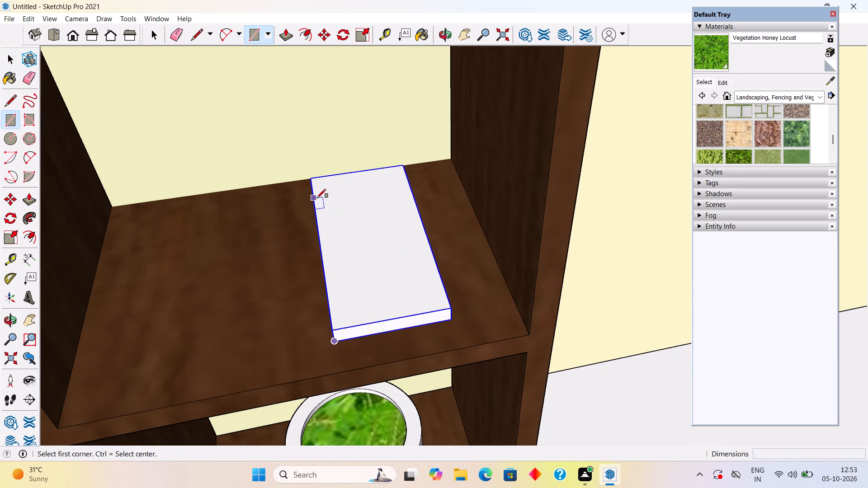
left_click(317, 198)
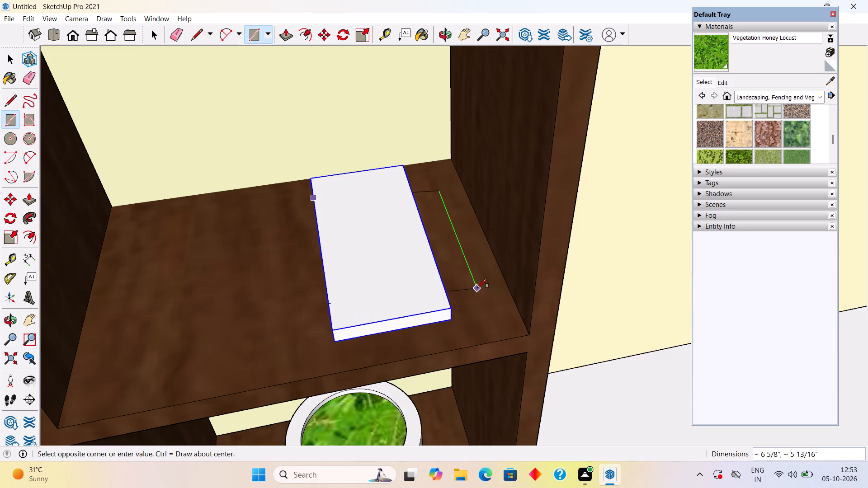
left_click(472, 300)
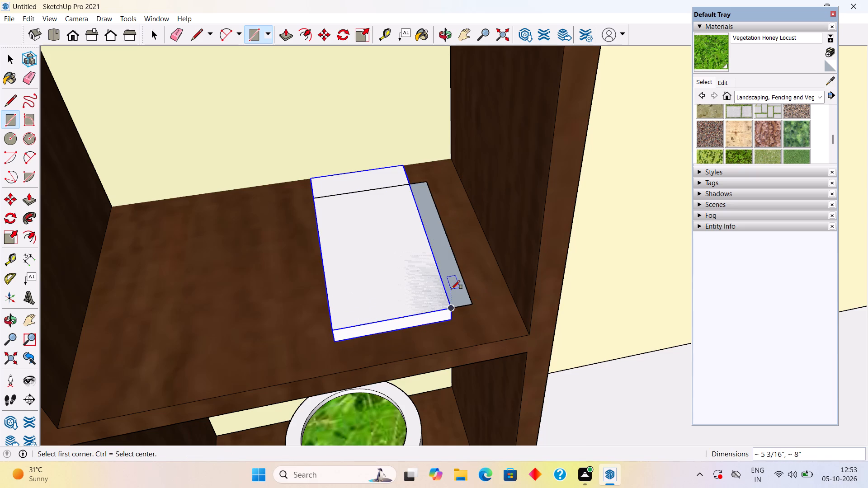
Pull the rectangle on top of the first slab up about 15/16" to form a second book.
key("space")
key("p")
left_click(430, 293)
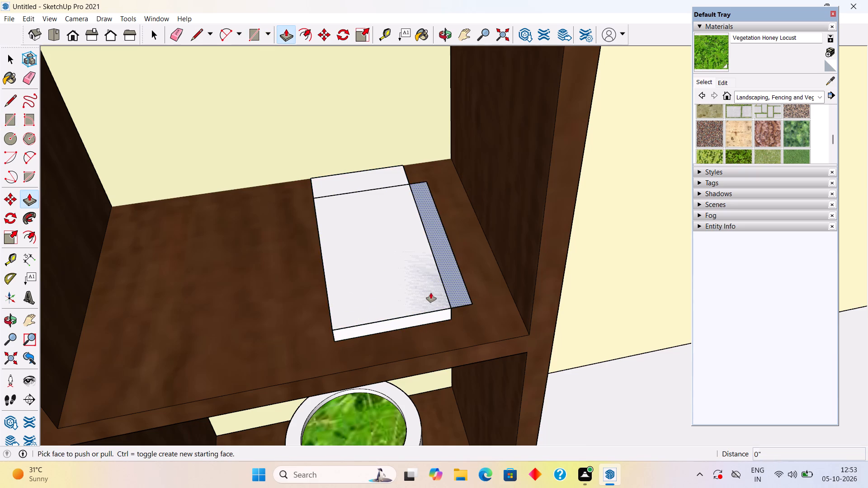
left_click(433, 275)
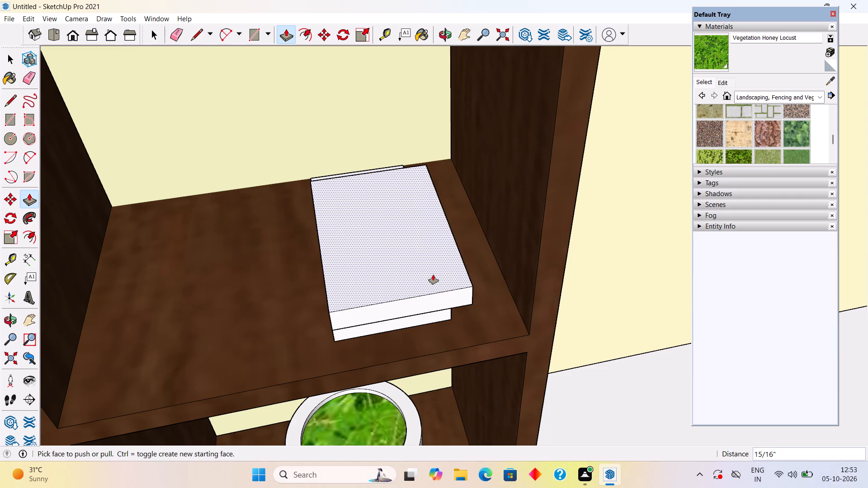
Make the whole second book slab into a group.
key("space")
triple_click(416, 285)
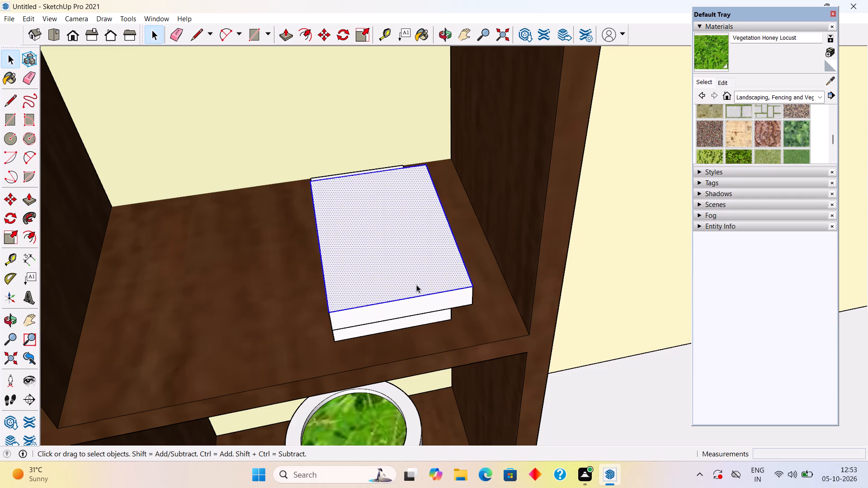
right_click(418, 282)
left_click(458, 377)
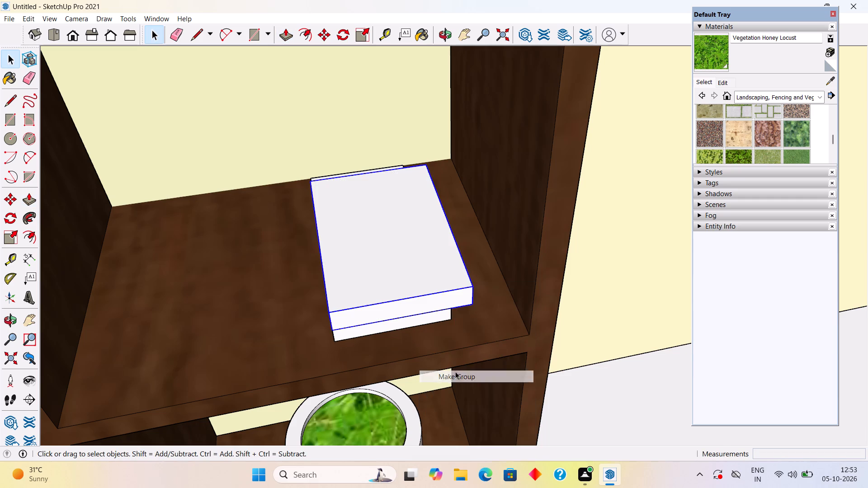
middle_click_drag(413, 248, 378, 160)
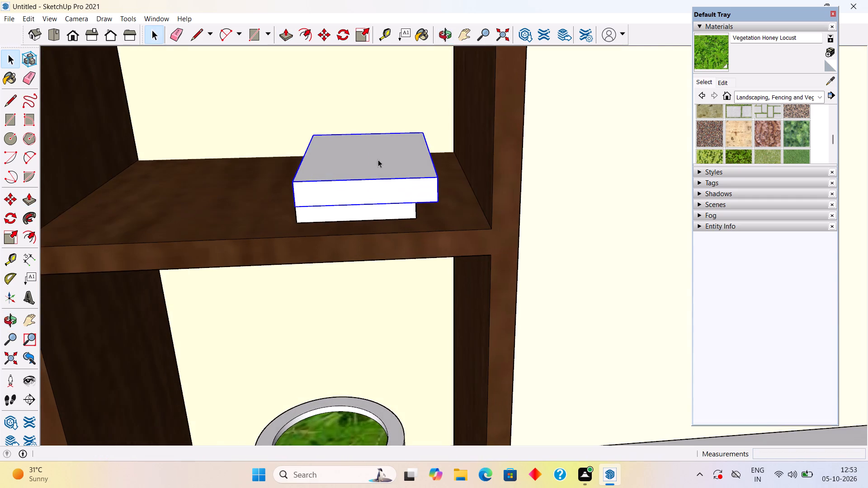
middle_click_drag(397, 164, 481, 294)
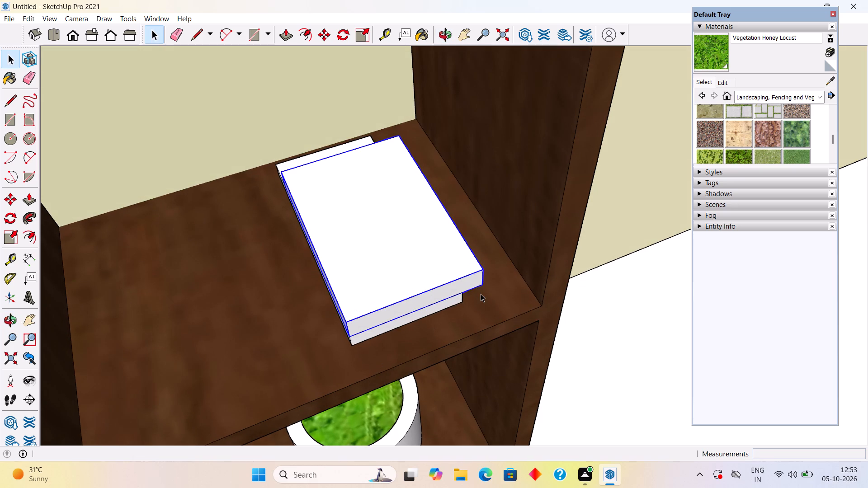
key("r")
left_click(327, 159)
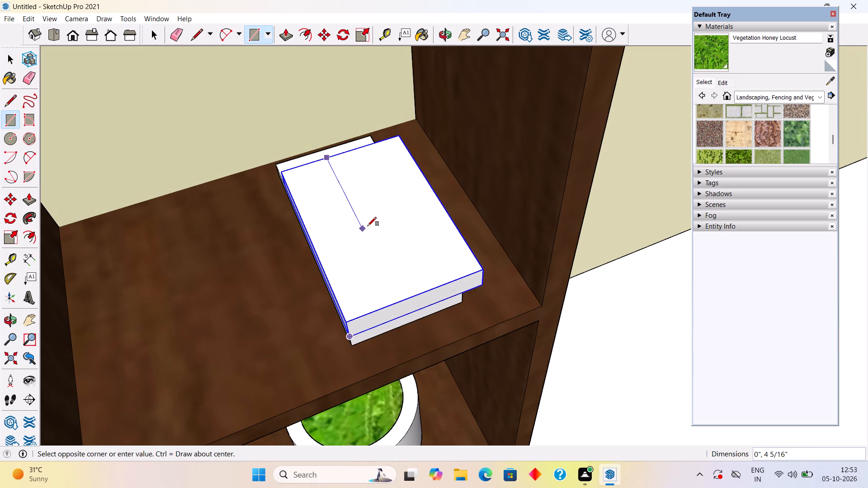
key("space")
Draw a rectangle about 6 3/4" by 3 11/16" across the second book's top, extending past its back edge.
middle_click_drag(412, 239, 539, 267)
key("r")
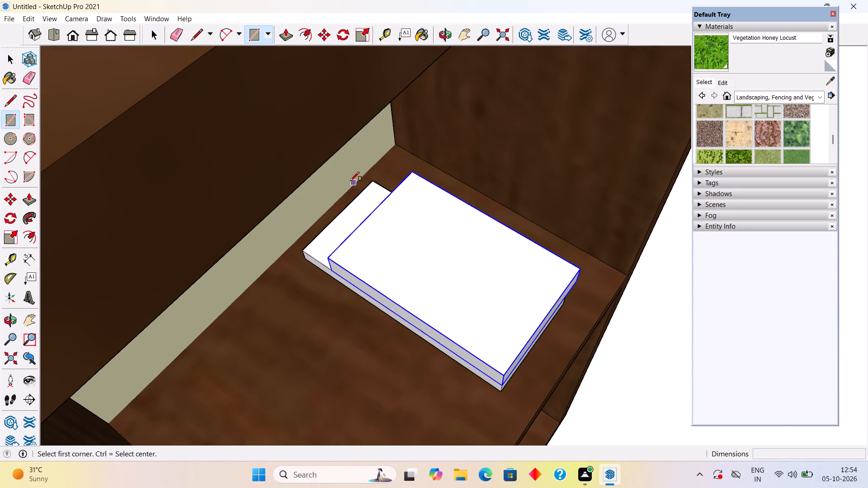
left_click(344, 181)
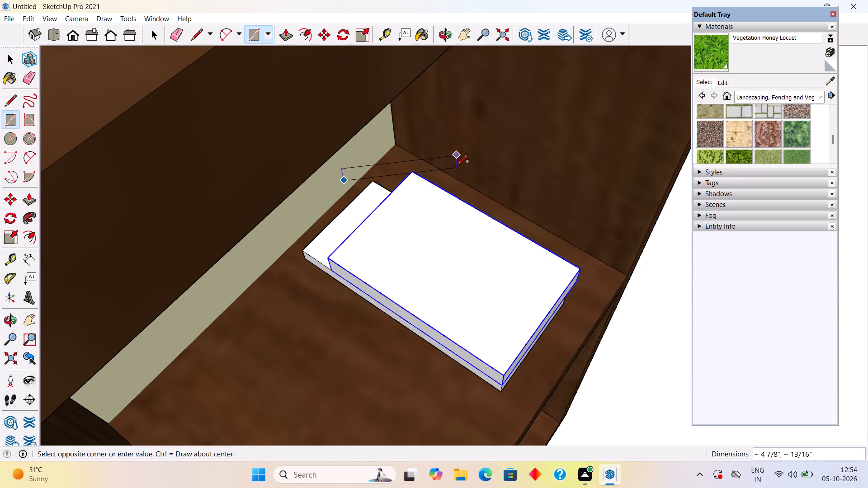
left_click(419, 314)
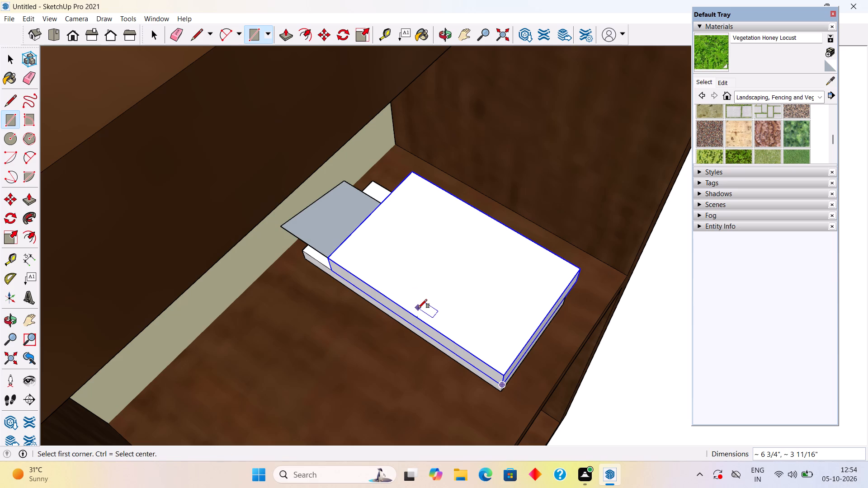
Pull the new rectangle out about 1 7/16" to form a third book on the stack.
key("space")
type("p")
left_click(363, 229)
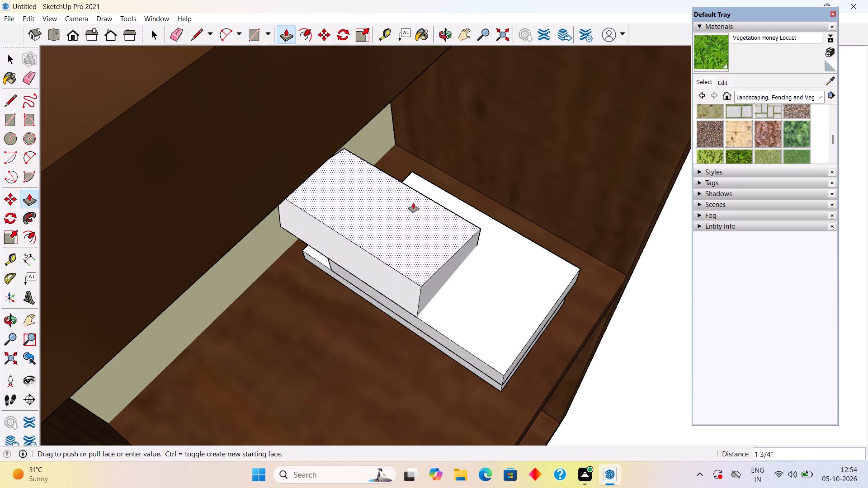
left_click(427, 211)
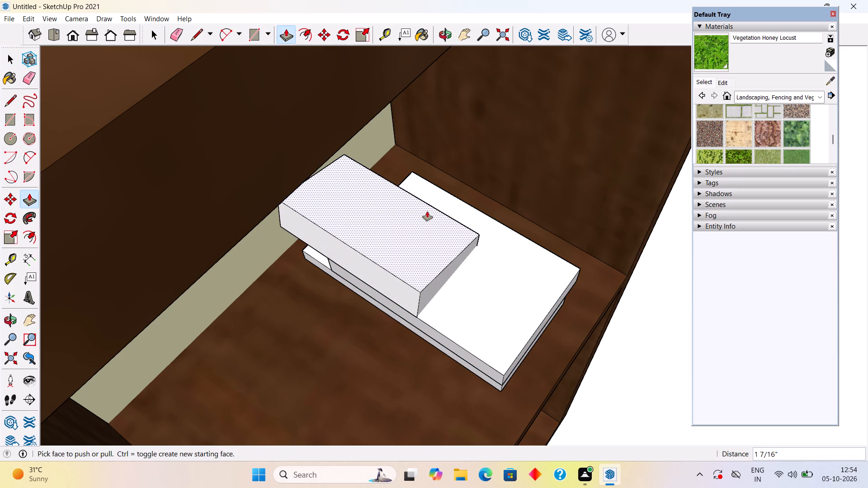
Make the whole third book block into a group.
key("space")
middle_click_drag(450, 283, 320, 126)
double_click(386, 199)
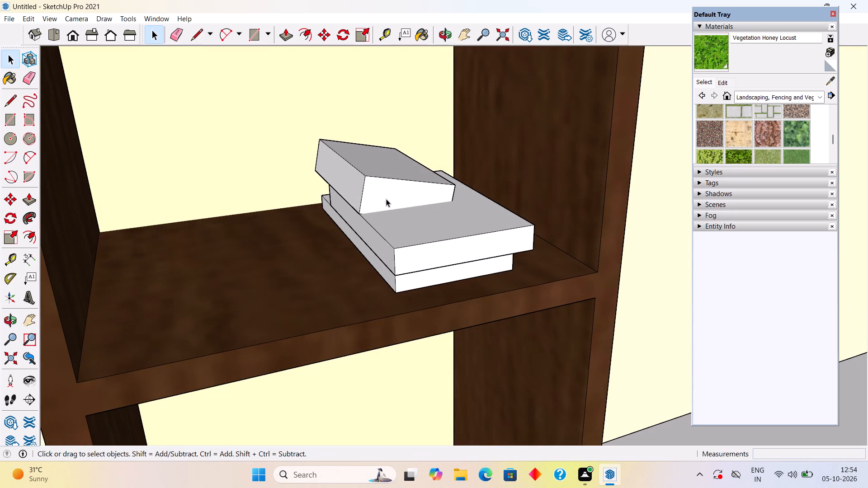
left_click(386, 199)
right_click(386, 199)
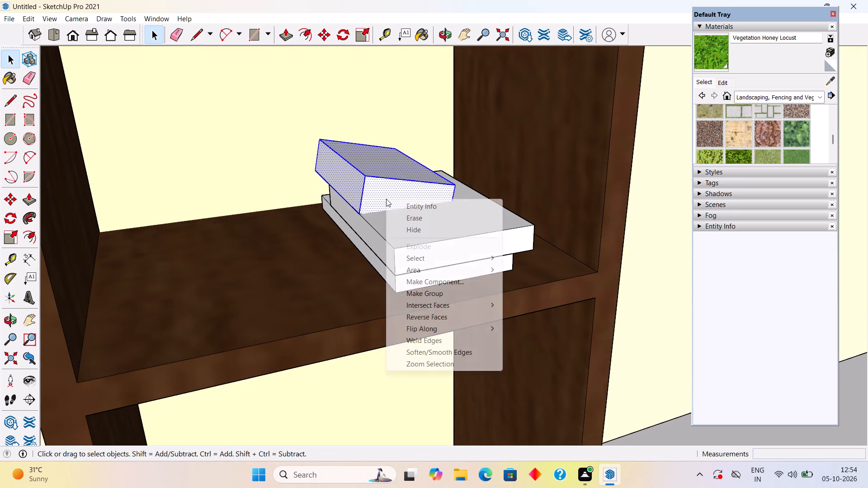
left_click(428, 291)
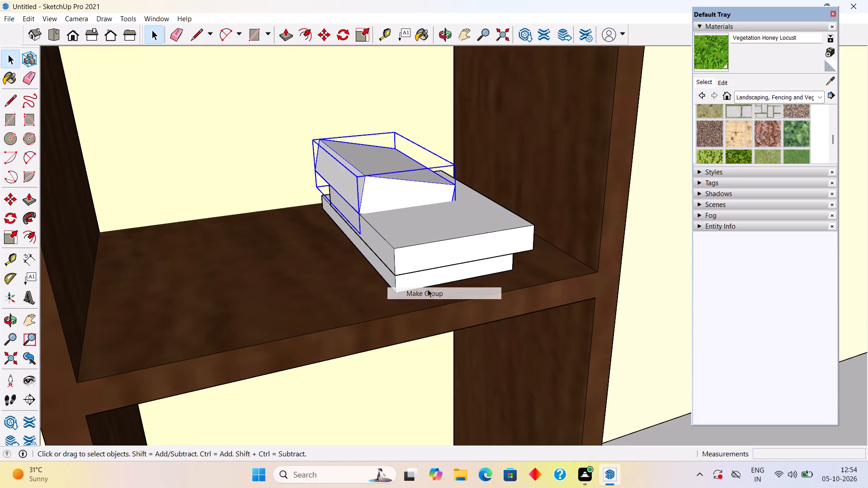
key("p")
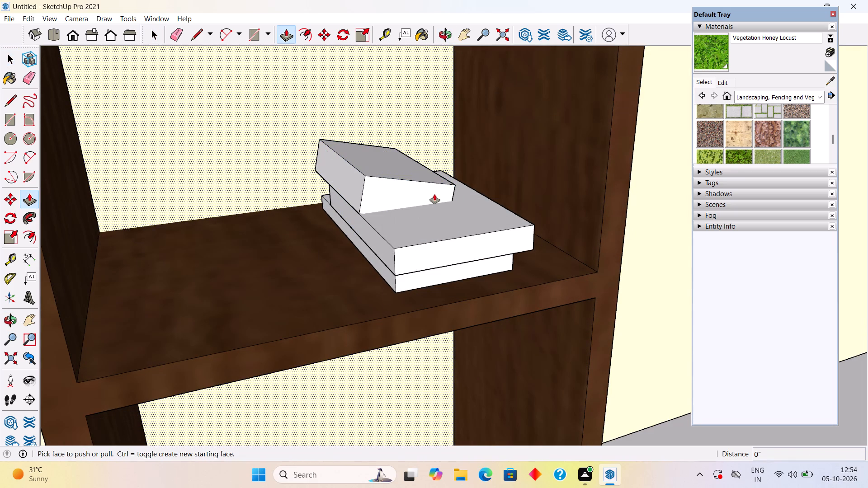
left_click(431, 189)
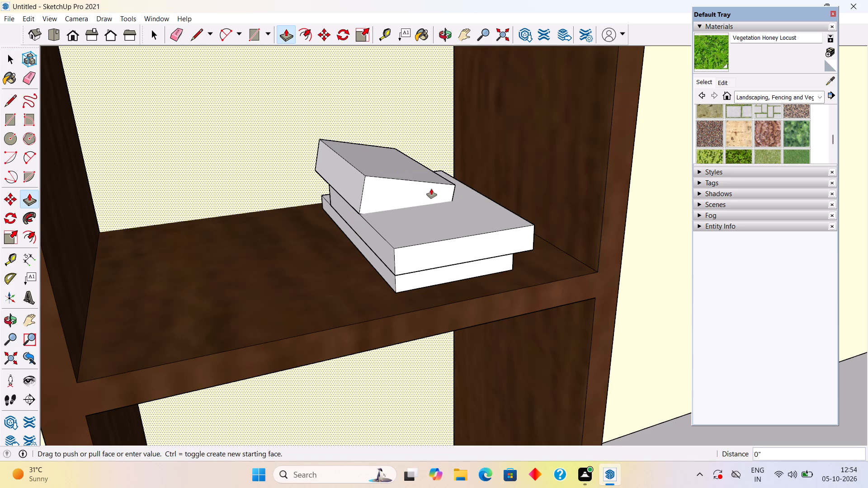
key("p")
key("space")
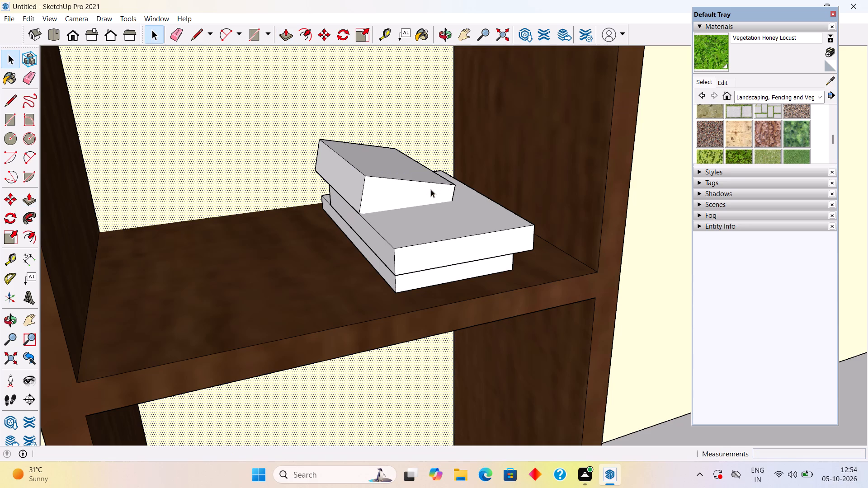
Move the top book group about 1 13/16" toward the shelf's front, over the second book.
left_click(431, 190)
key("m")
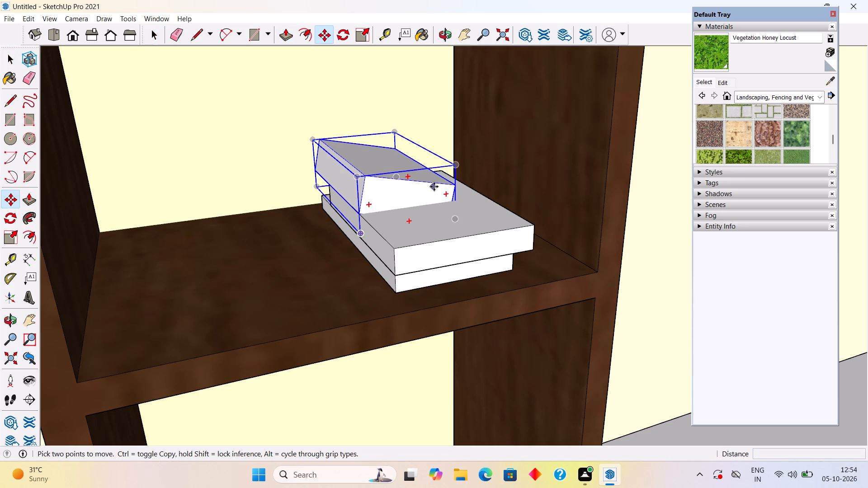
left_click(453, 185)
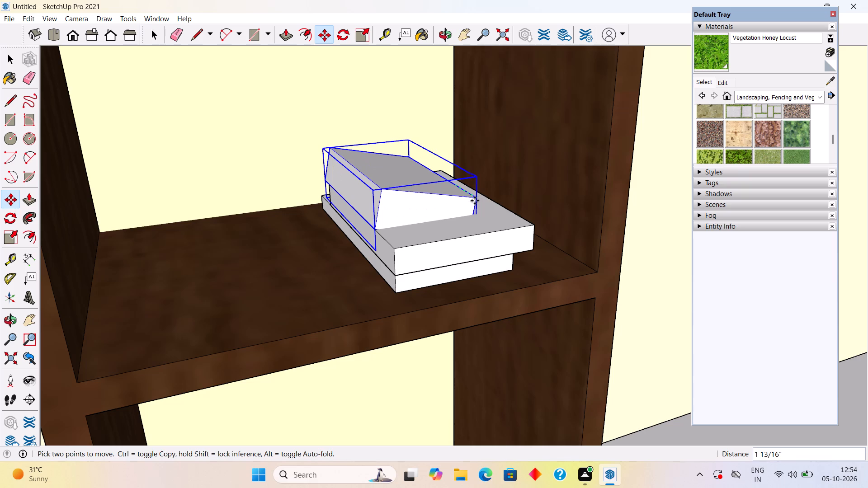
left_click(475, 201)
key("space")
left_click(483, 169)
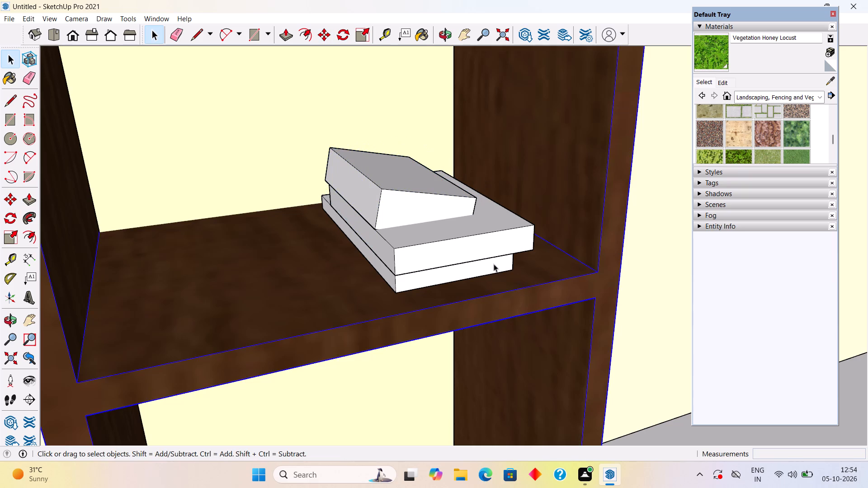
Draw a line along the bottom of the top book's front face where it meets the second book.
middle_click_drag(457, 242, 384, 240)
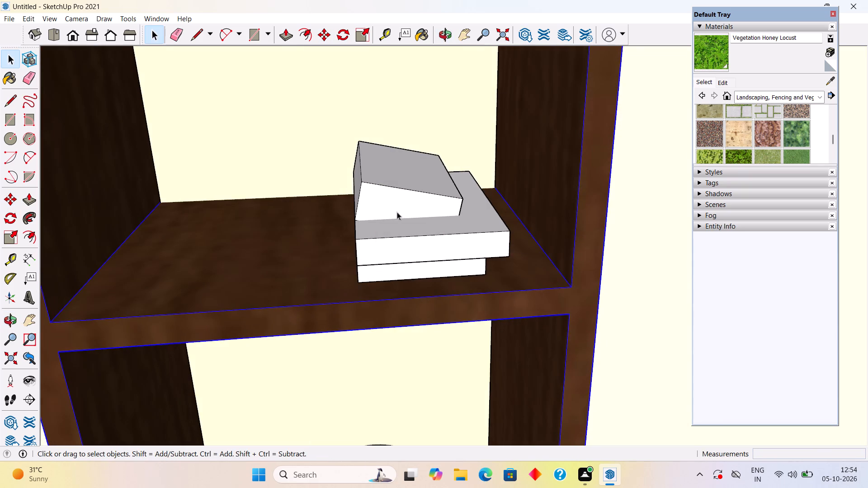
scroll(406, 198, "up", 8)
key("l")
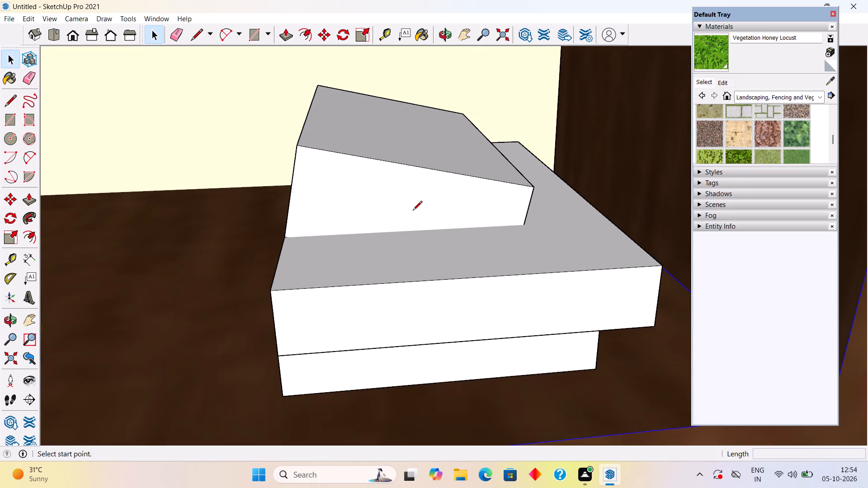
left_click(287, 235)
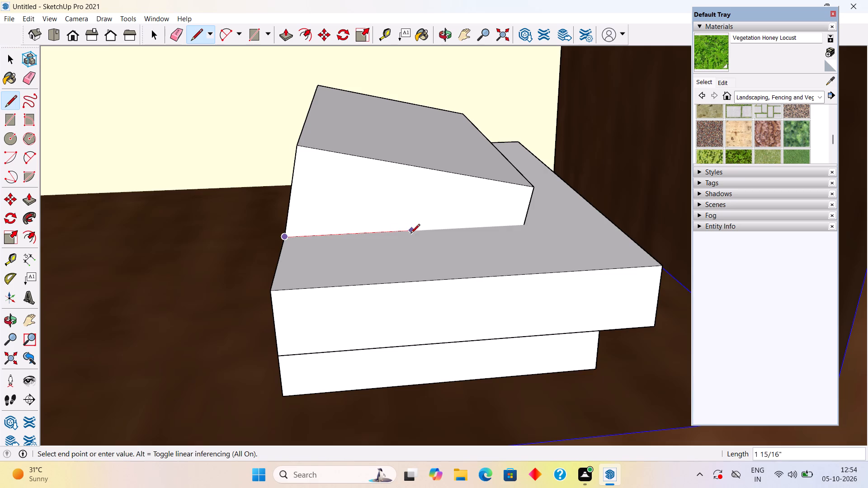
left_click(525, 225)
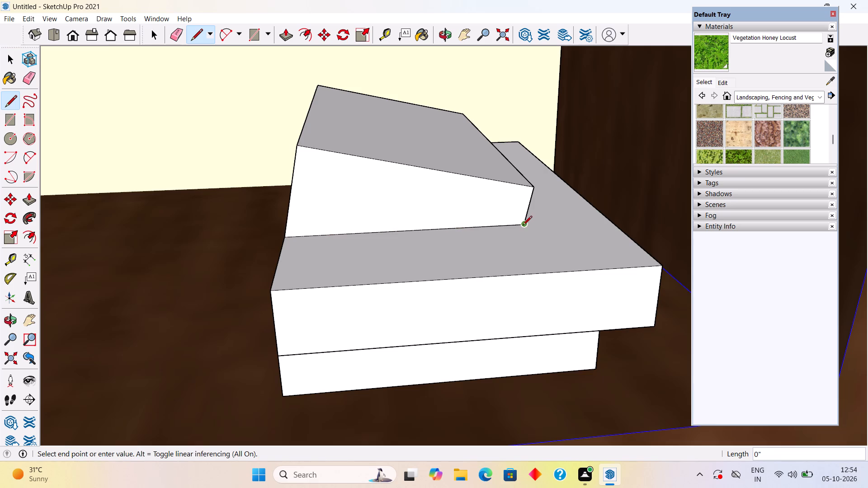
key("space")
Open the middle book's group for editing, select its geometry and switch the material library to Colors.
middle_click_drag(459, 206, 605, 204)
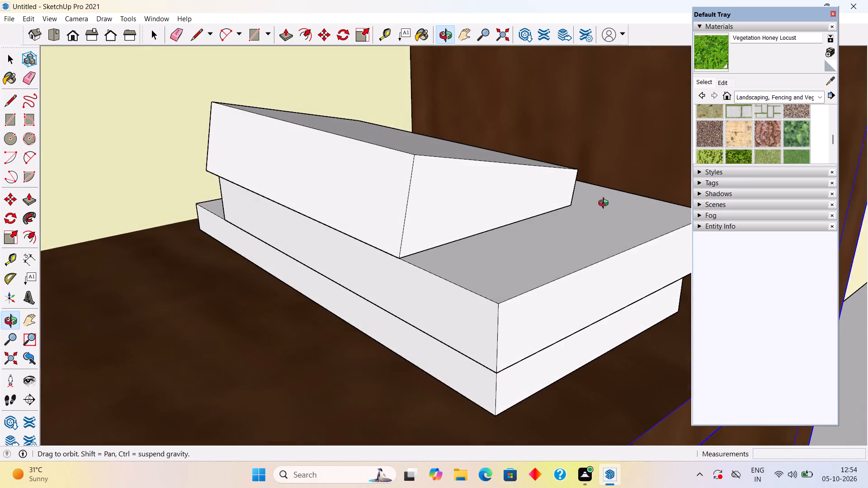
middle_click_drag(605, 204, 597, 221)
scroll(598, 221, "down", 2)
middle_click_drag(391, 236, 346, 201)
scroll(354, 204, "down", 5)
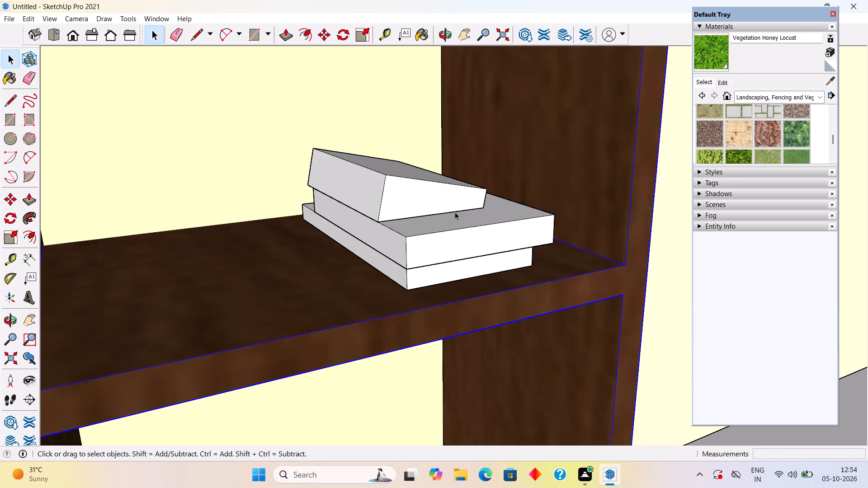
middle_click_drag(507, 210, 450, 347)
triple_click(433, 279)
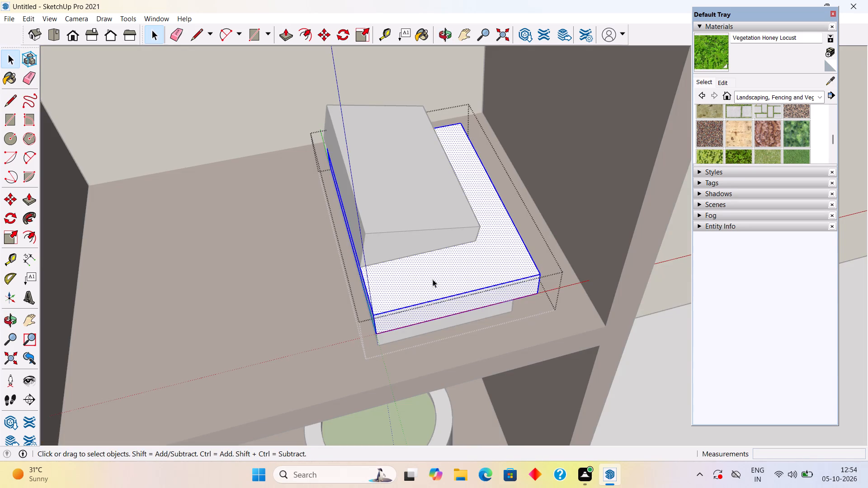
left_click(433, 279)
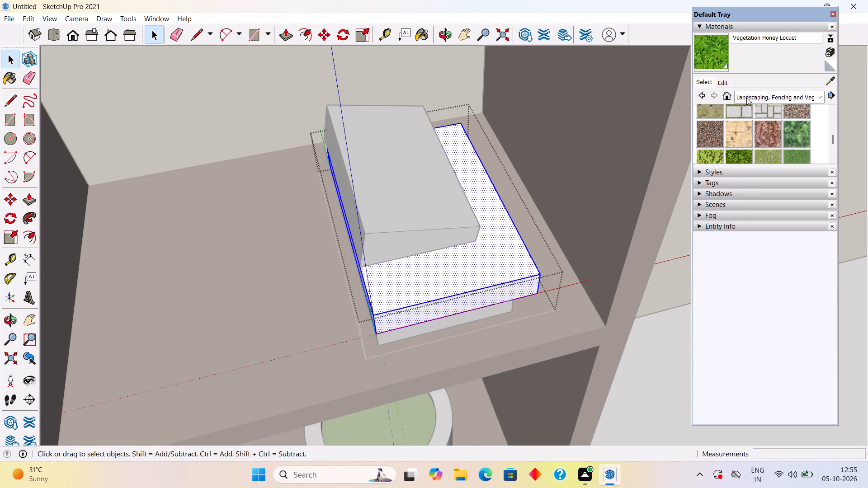
left_click(746, 96)
left_click(751, 136)
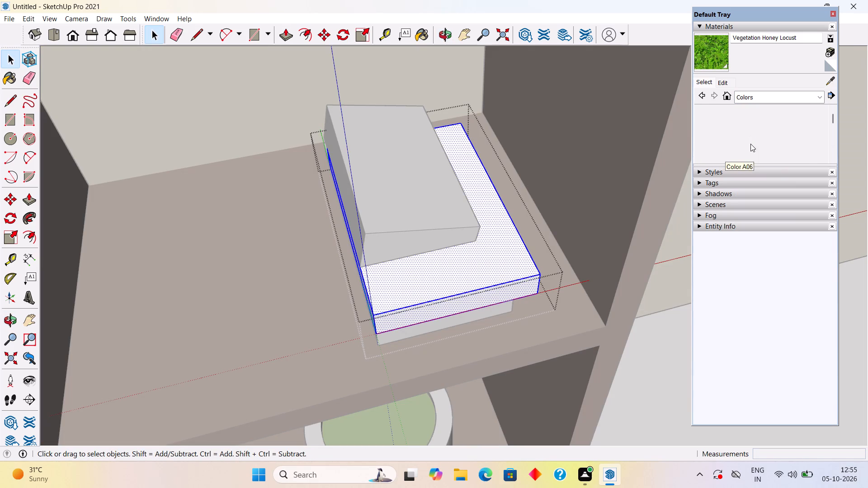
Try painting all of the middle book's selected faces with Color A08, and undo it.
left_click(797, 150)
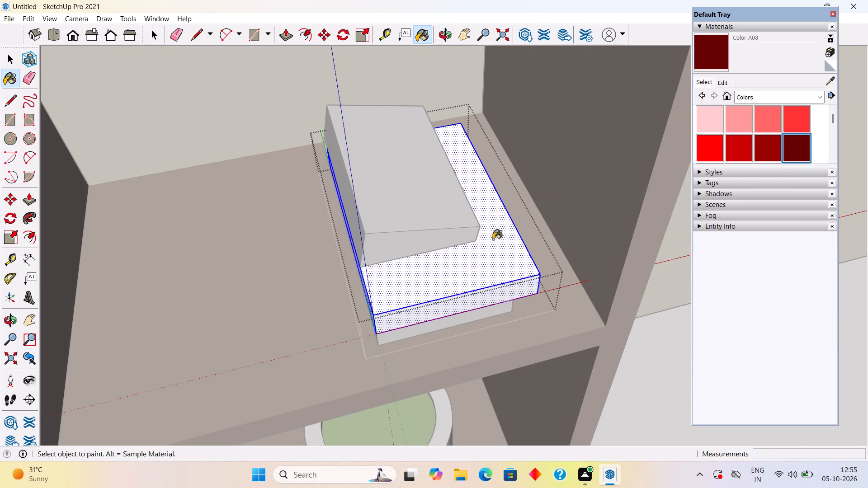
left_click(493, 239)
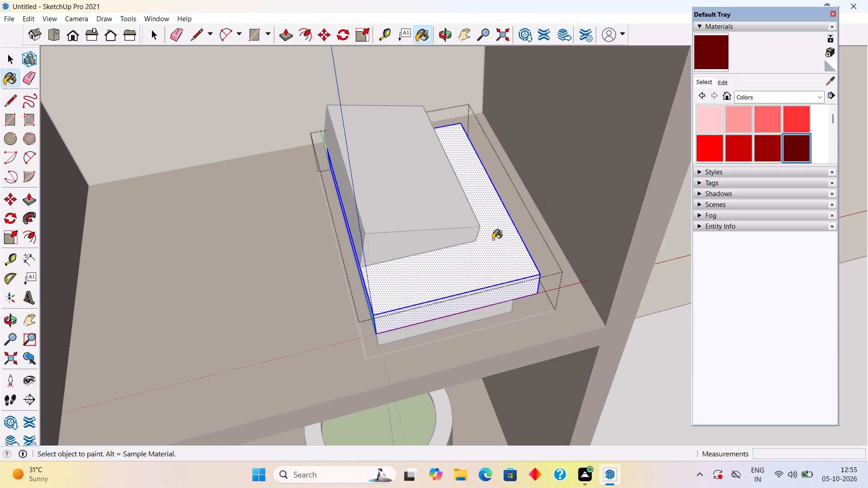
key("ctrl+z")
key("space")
Paint only the middle book's top face with Color A08.
double_click(494, 239)
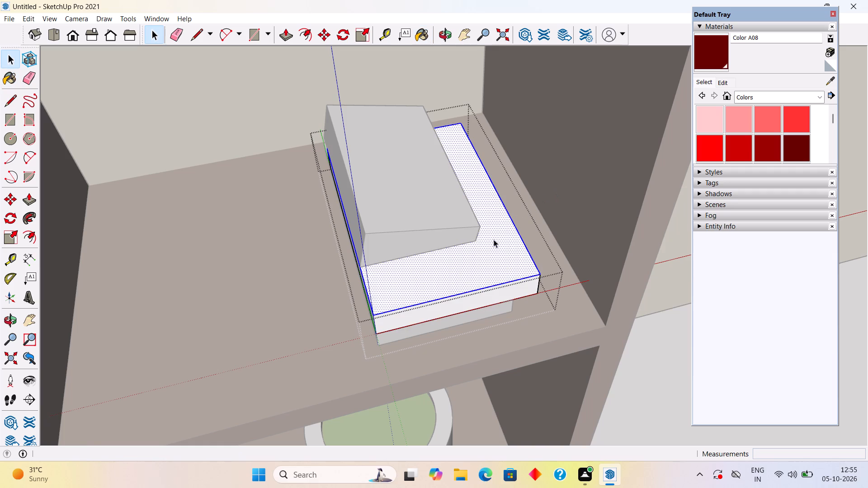
left_click(797, 143)
left_click(499, 270)
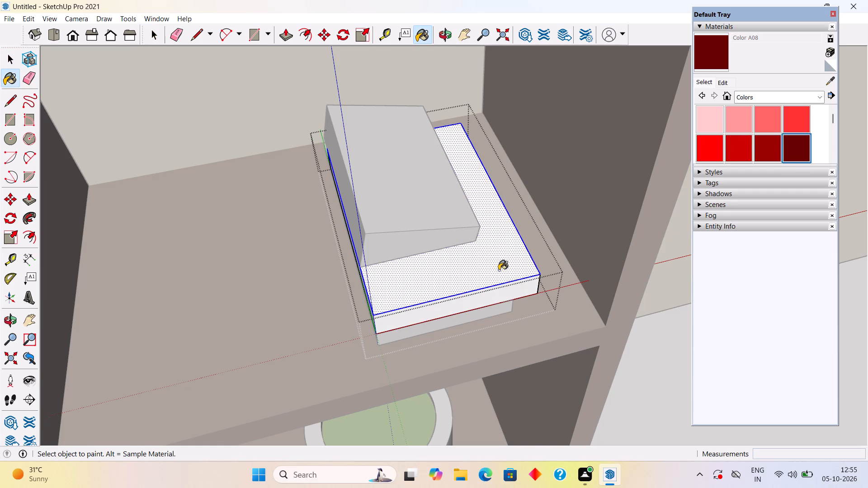
key("space")
left_click(393, 206)
middle_click_drag(438, 309, 438, 262)
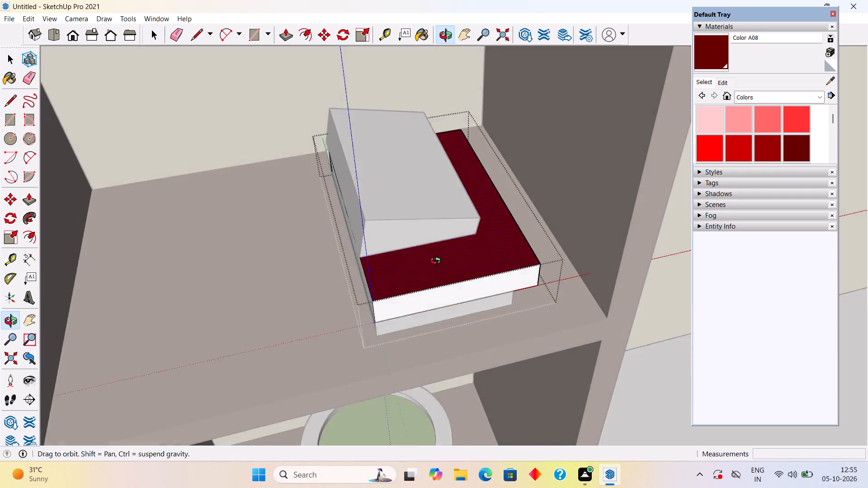
Paint only the top face of the uppermost stacked book with Color M06 inside its group, and close the group.
middle_click_drag(438, 262, 432, 198)
left_click(406, 185)
triple_click(410, 166)
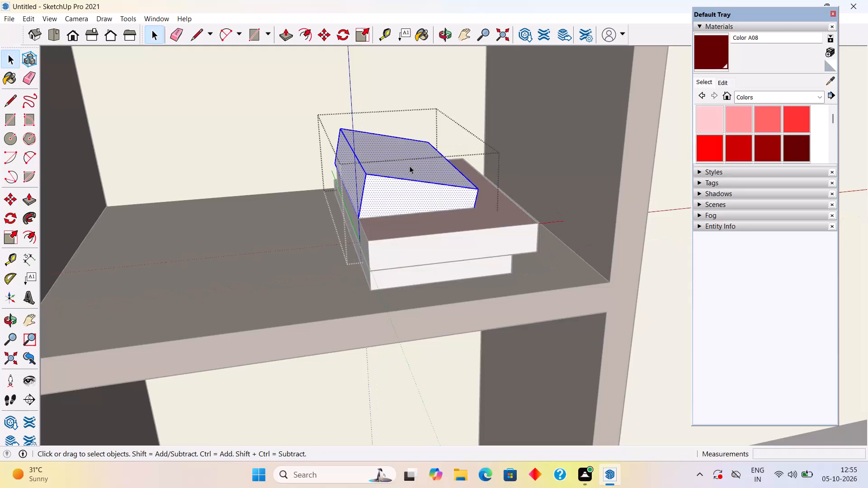
scroll(783, 122, "down", 3)
scroll(783, 122, "up", 3)
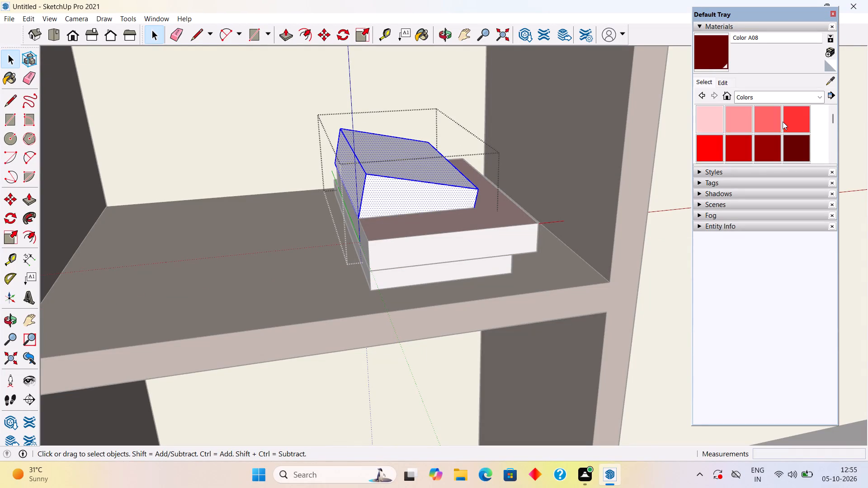
scroll(783, 122, "down", 3)
middle_click_drag(443, 186, 410, 310)
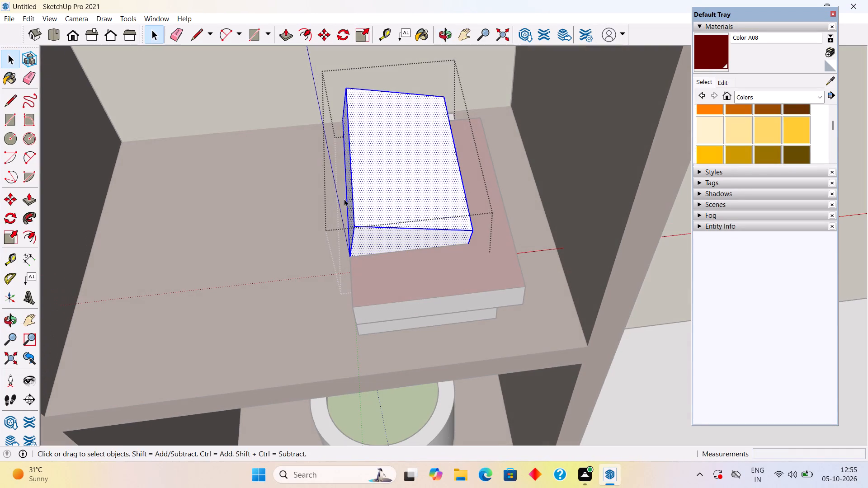
left_click(369, 151)
left_click(368, 152)
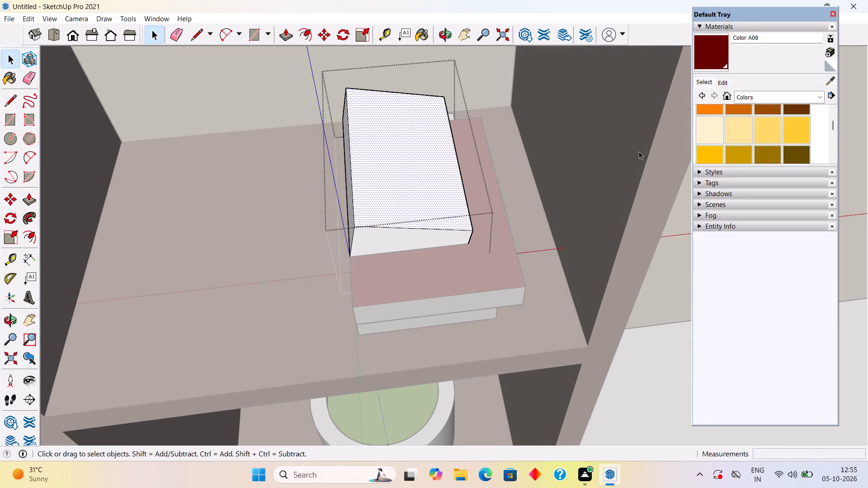
scroll(763, 122, "down", 6)
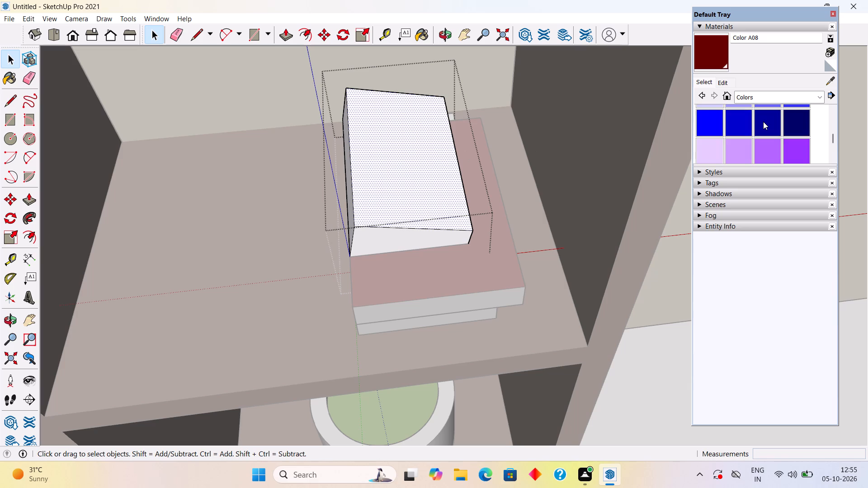
scroll(763, 122, "down", 6)
scroll(763, 122, "up", 2)
scroll(763, 122, "down", 1)
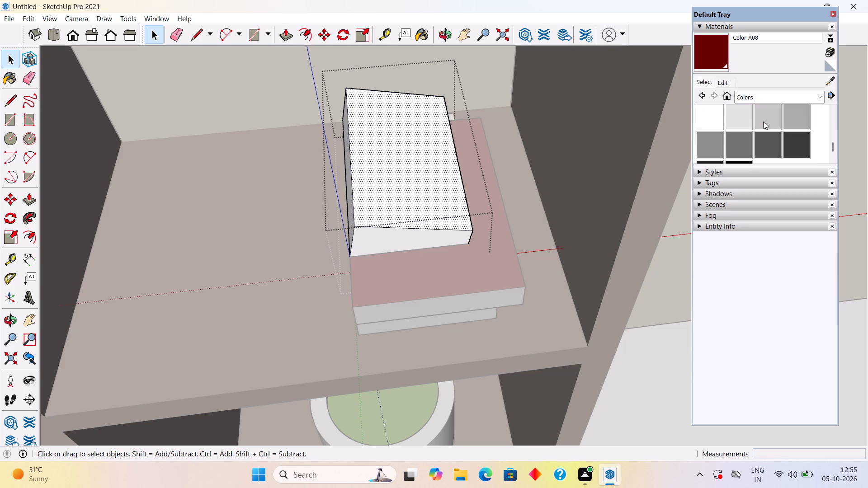
left_click(766, 147)
left_click(401, 217)
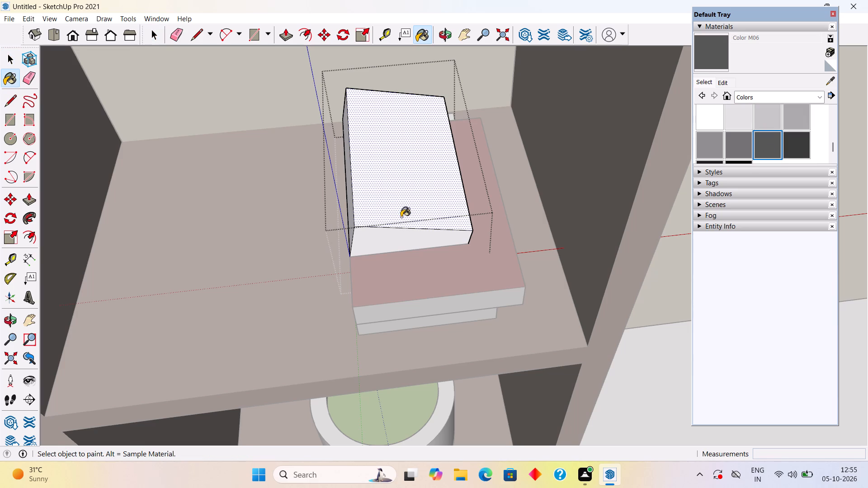
key("space")
scroll(439, 300, "down", 4)
middle_click_drag(440, 291, 471, 181)
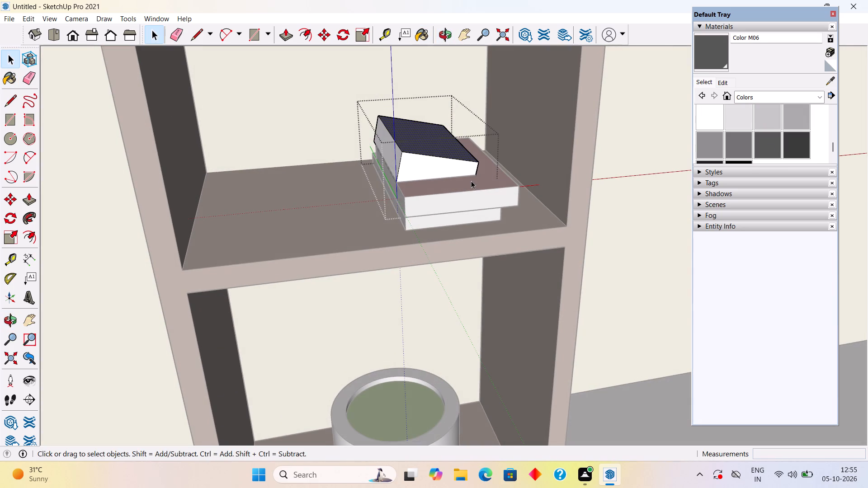
scroll(471, 219, "down", 8)
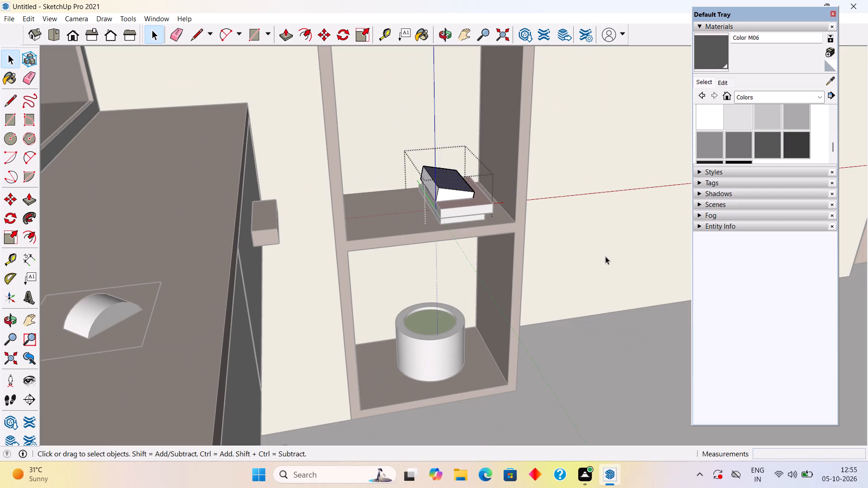
left_click(605, 256)
Examine the painted book stack and the bookshelf's remaining compartments from across the room.
middle_click_drag(528, 247, 413, 235)
scroll(413, 235, "down", 2)
scroll(462, 190, "down", 2)
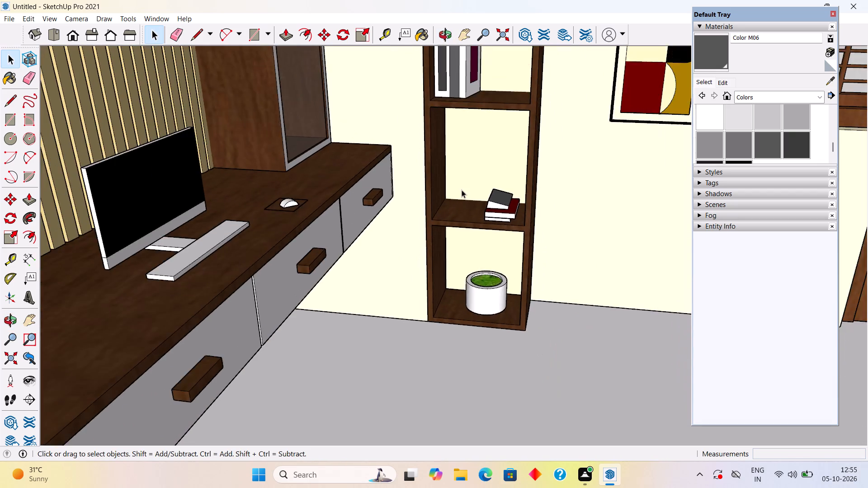
scroll(462, 190, "down", 13)
scroll(473, 93, "up", 2)
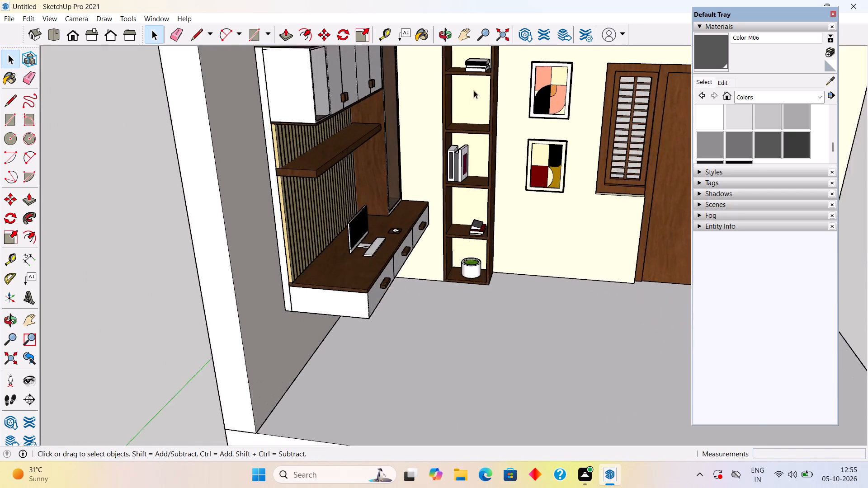
scroll(474, 90, "up", 6)
middle_click_drag(469, 100, 471, 142)
scroll(471, 142, "down", 6)
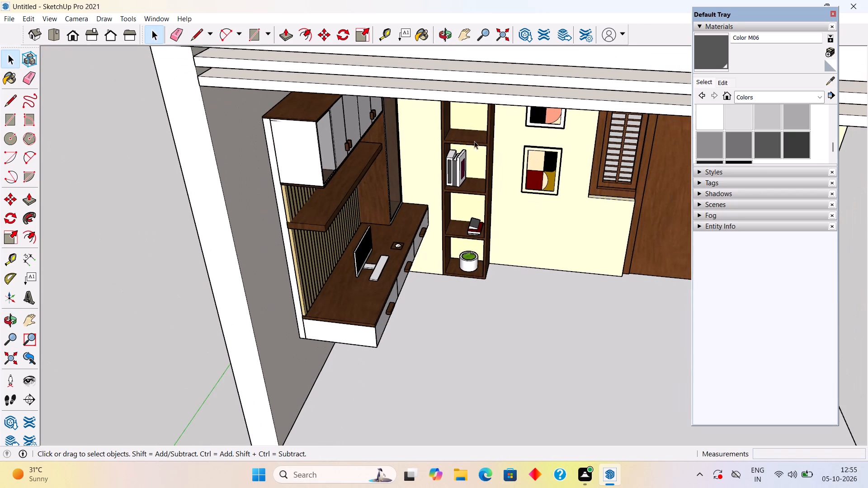
middle_click_drag(476, 145, 486, 96)
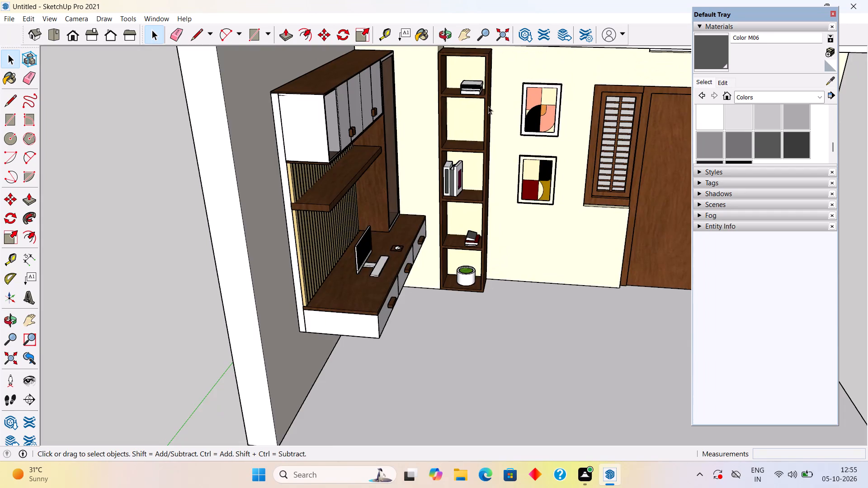
Draw a circle of about 1 7/8" radius on the empty shelf directly above the upright books.
scroll(488, 106, "up", 9)
middle_click_drag(449, 165, 502, 141)
scroll(446, 160, "up", 9)
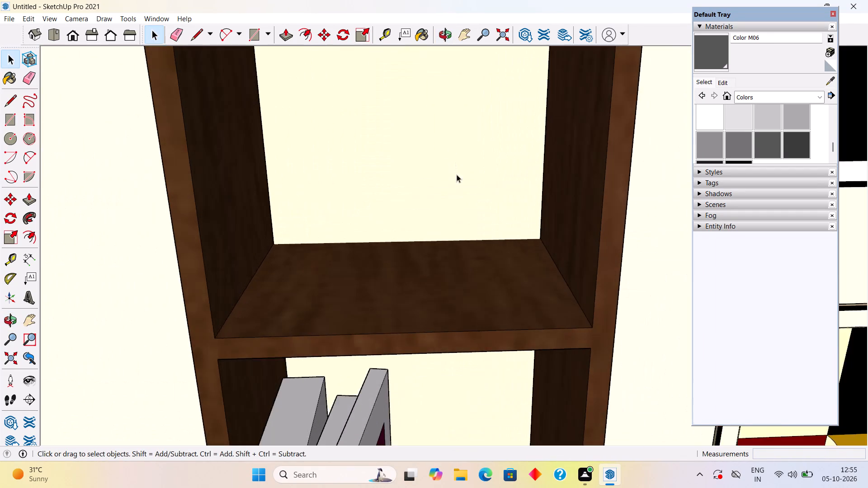
scroll(457, 174, "up", 2)
middle_click_drag(458, 203, 473, 279)
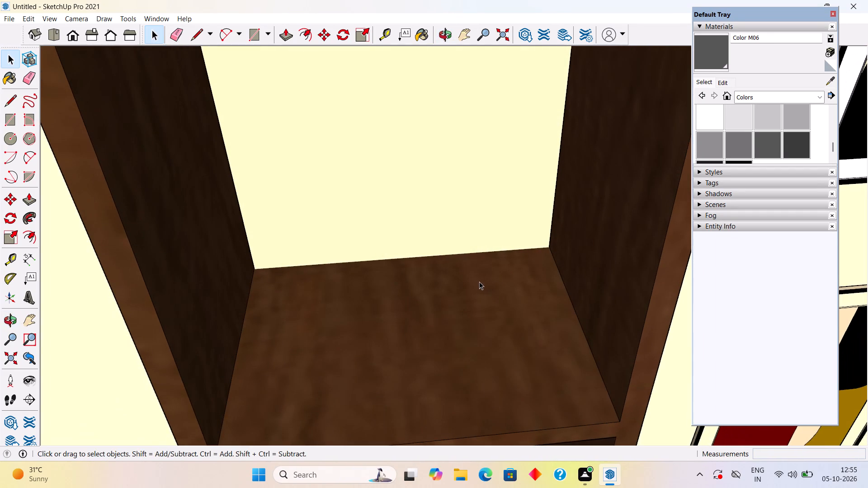
key("c")
left_click(472, 337)
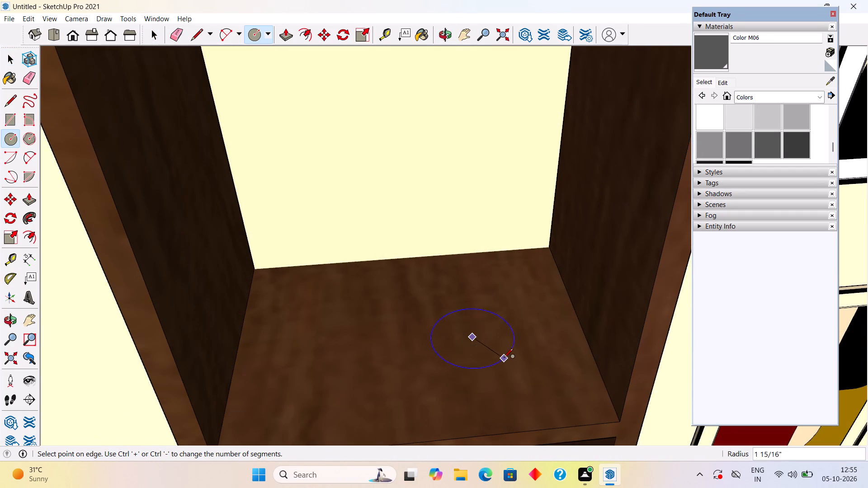
left_click(504, 358)
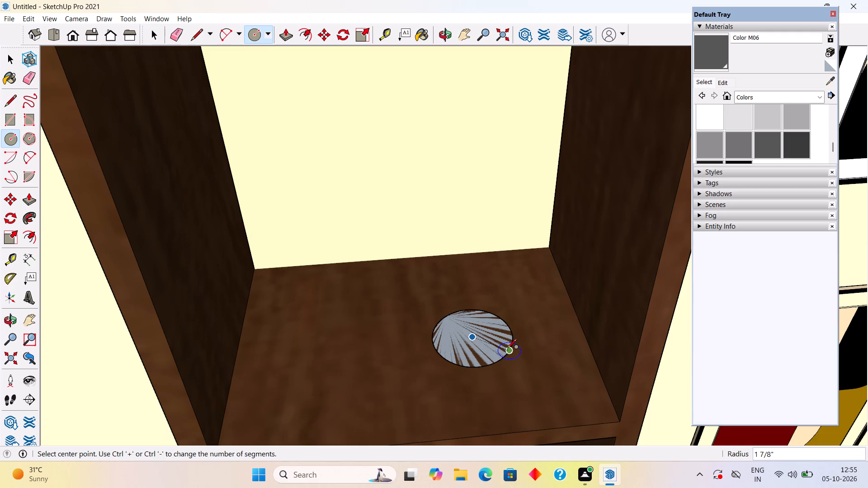
Push/Pull the circle upward about 5 3/16" into a cylinder.
key("p")
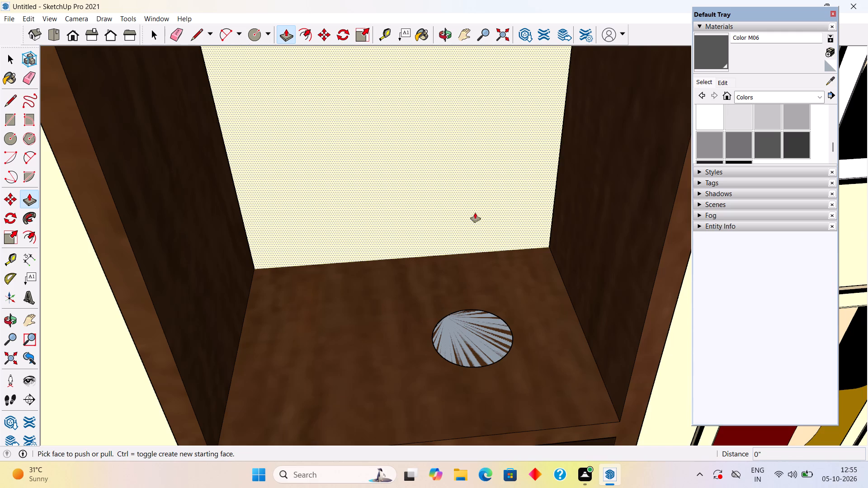
left_click(487, 333)
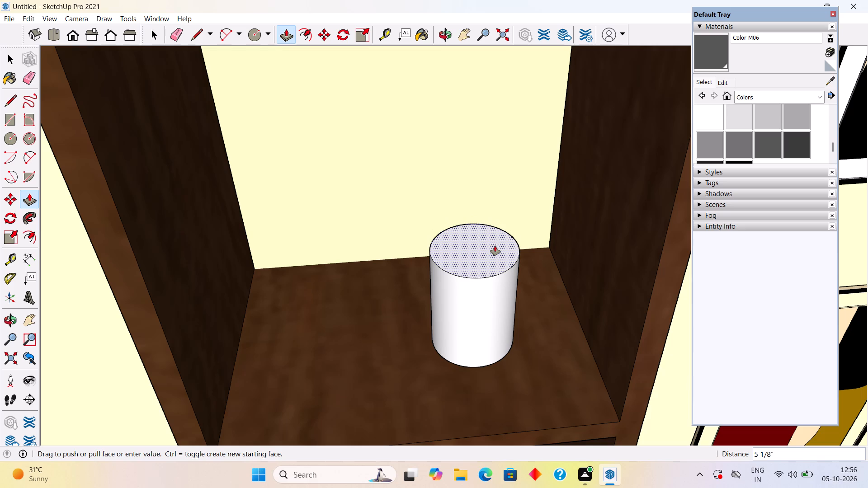
left_click(494, 244)
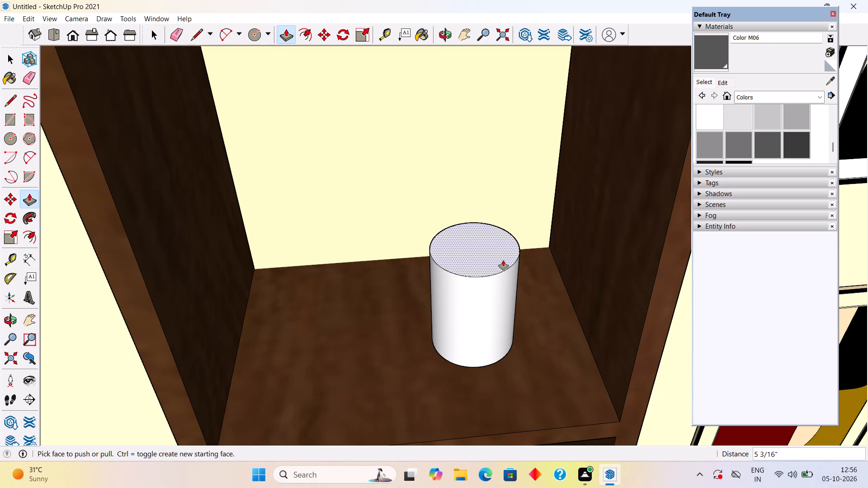
key("space")
Check the cylinder's size and placement on the bookshelf against the rest of the room.
middle_click_drag(507, 309, 477, 148)
scroll(483, 143, "down", 11)
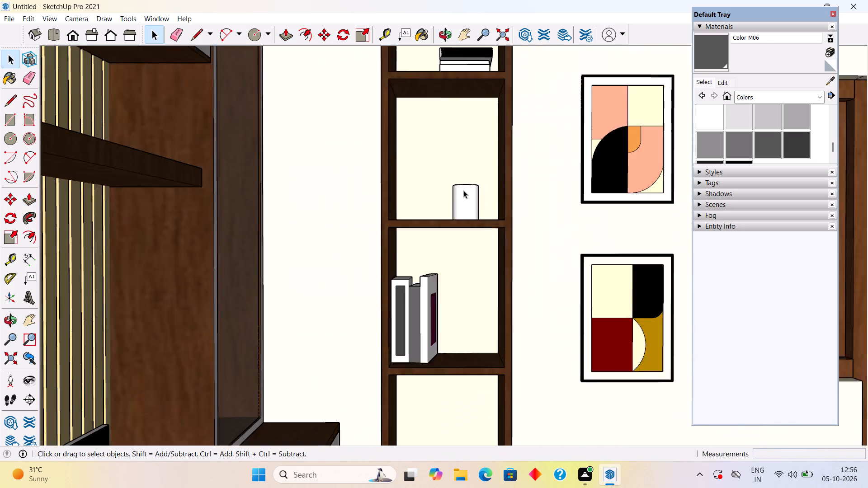
scroll(463, 190, "down", 2)
middle_click_drag(462, 192, 473, 206)
scroll(468, 214, "down", 9)
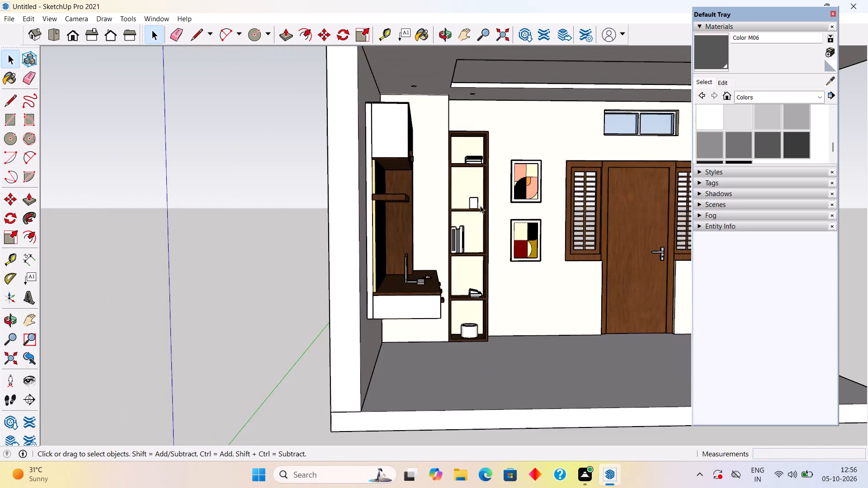
scroll(480, 206, "down", 3)
middle_click_drag(479, 217, 463, 290)
left_click(266, 239)
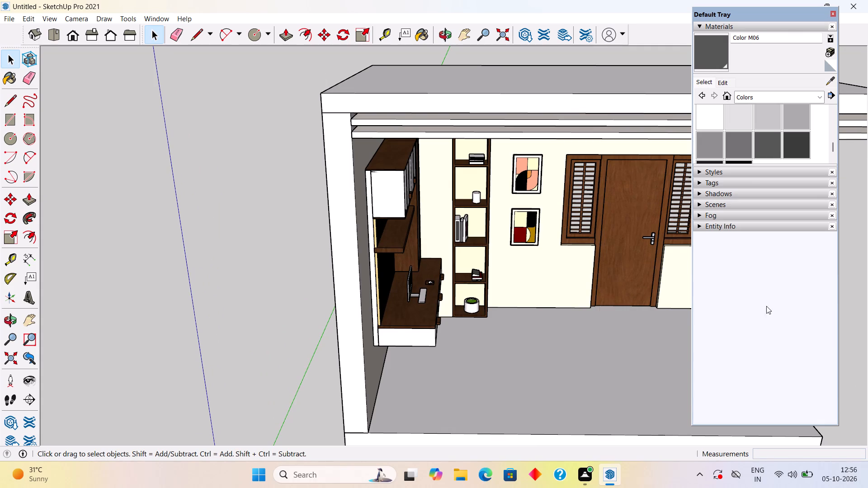
Select all of the cylinder's connected geometry on the bookshelf and make it a group.
scroll(589, 303, "up", 5)
triple_click(393, 124)
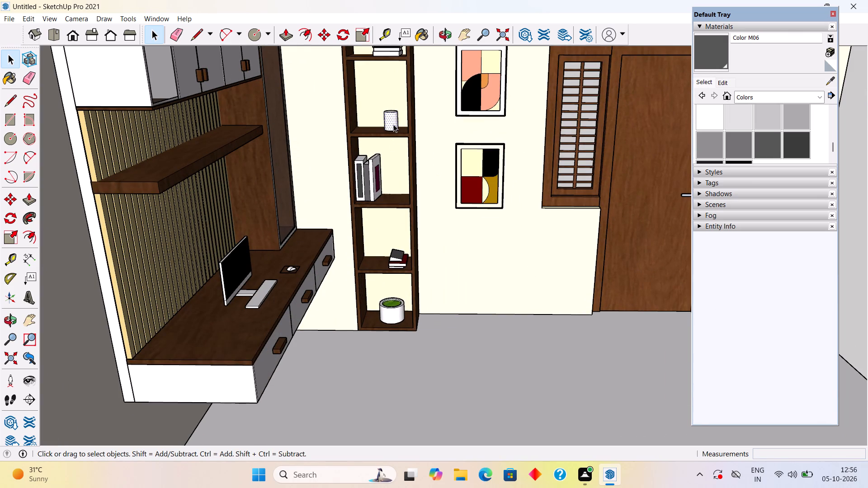
right_click(393, 124)
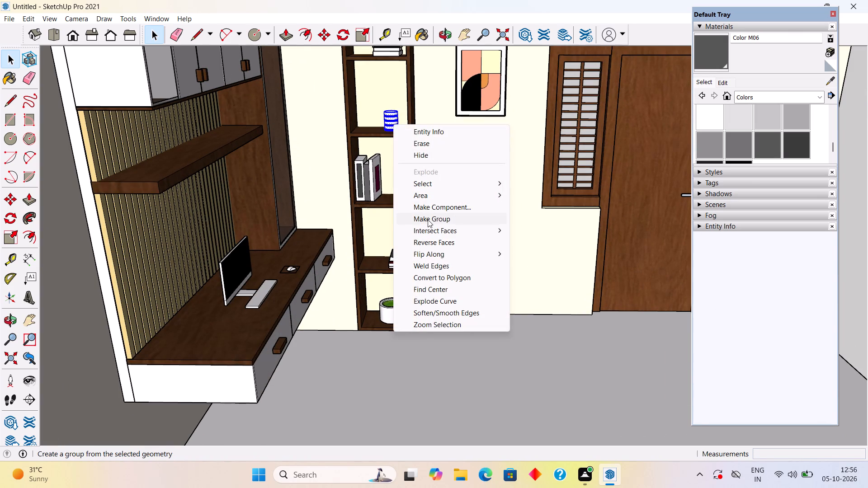
left_click(428, 220)
scroll(428, 220, "down", 10)
left_click(250, 254)
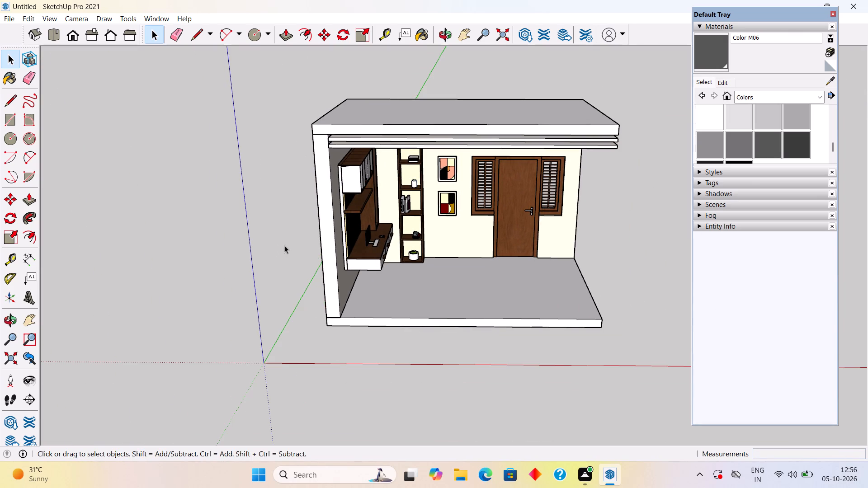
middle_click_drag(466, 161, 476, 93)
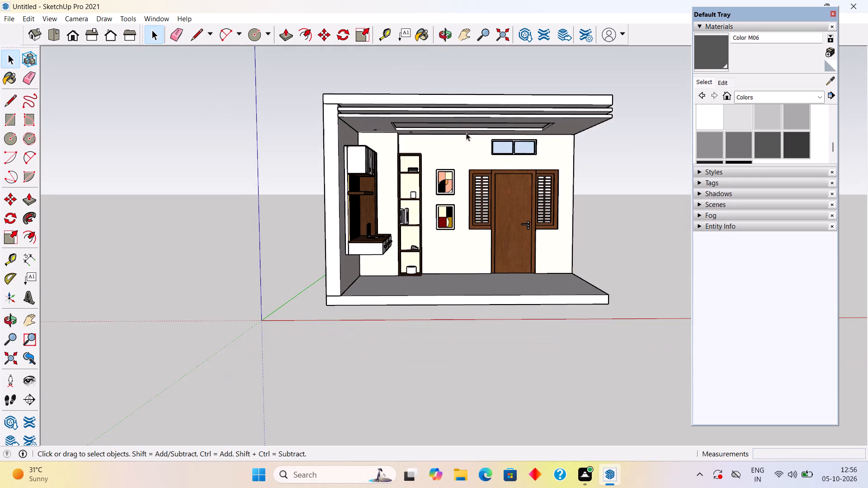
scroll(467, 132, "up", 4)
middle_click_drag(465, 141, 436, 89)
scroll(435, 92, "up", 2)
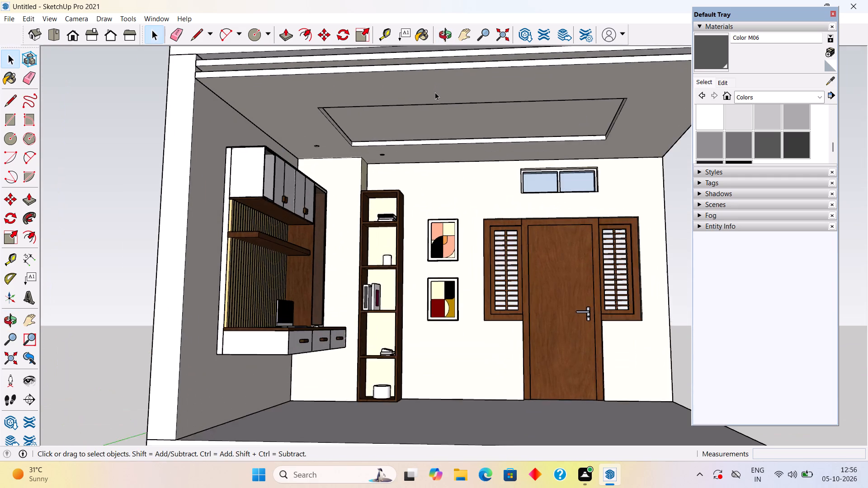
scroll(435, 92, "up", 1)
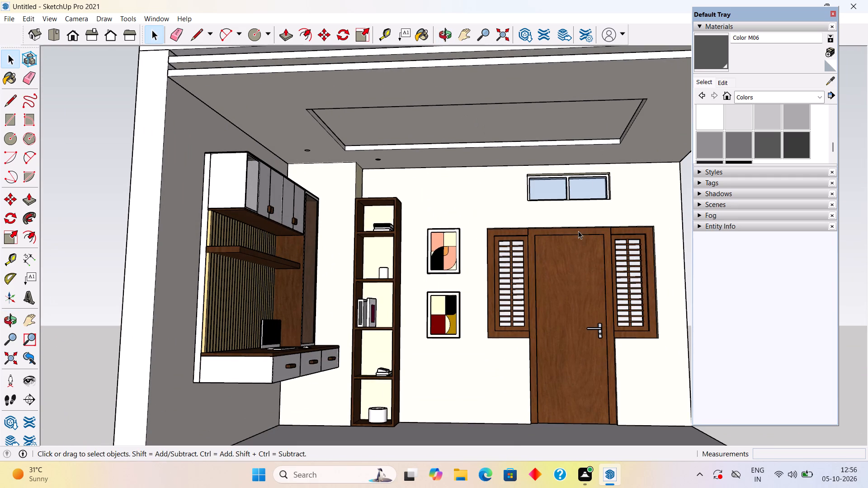
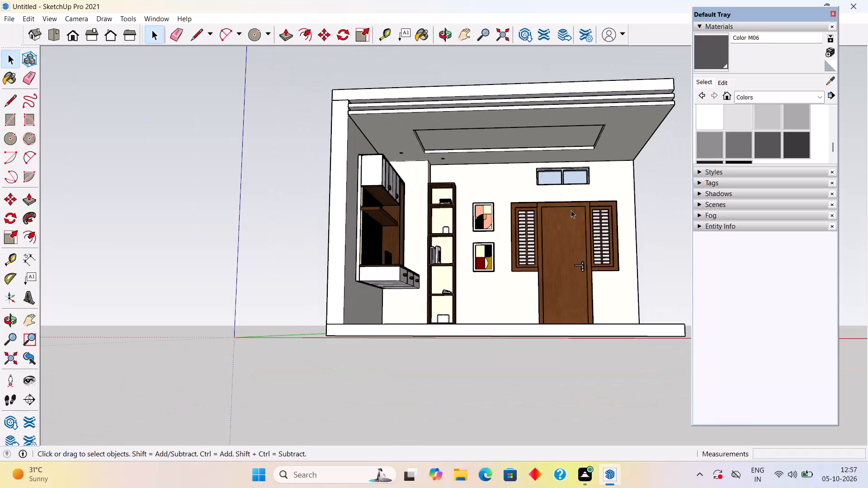
Examine the room interior, including the false ceiling, wall unit, bookshelf, framed art, door and high window.
scroll(576, 218, "up", 2)
scroll(576, 220, "down", 4)
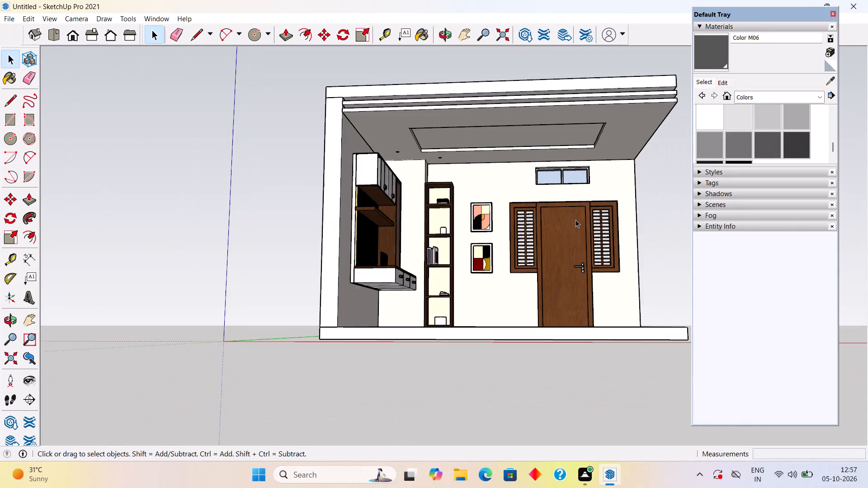
scroll(588, 109, "up", 5)
middle_click_drag(597, 170, 552, 130)
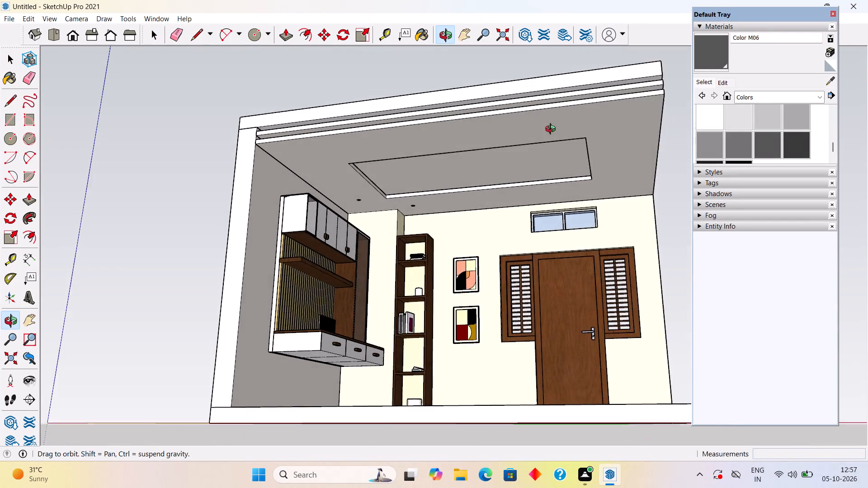
middle_click_drag(552, 130, 538, 141)
scroll(538, 141, "up", 2)
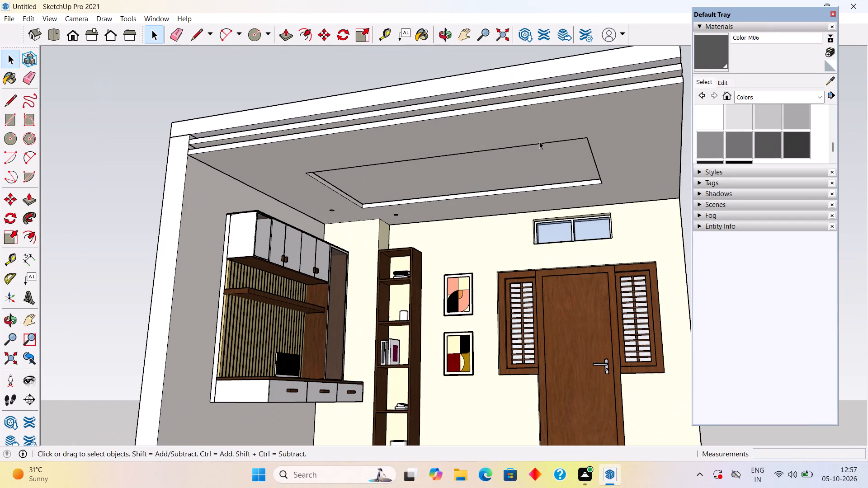
scroll(539, 141, "down", 1)
scroll(543, 191, "down", 1)
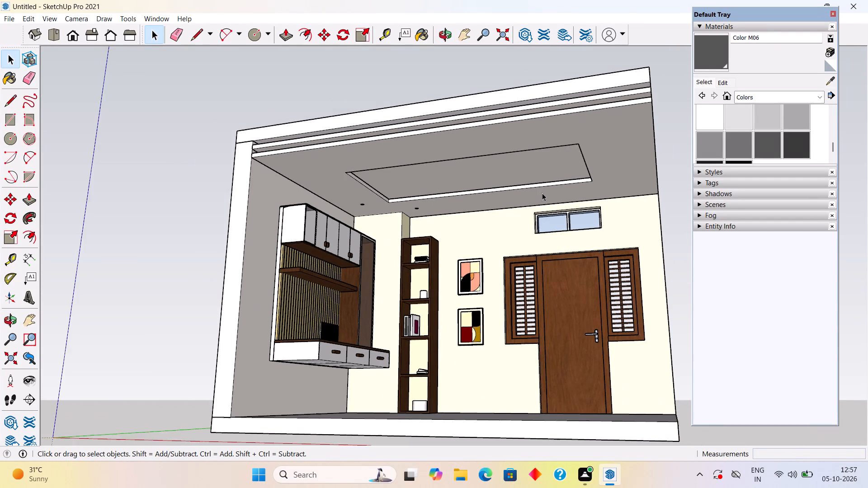
scroll(542, 193, "down", 1)
scroll(635, 305, "up", 4)
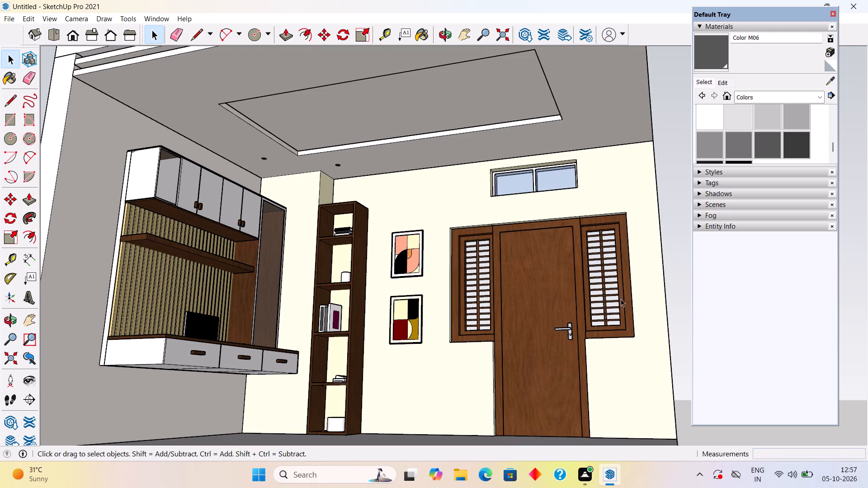
middle_click_drag(613, 313, 618, 320)
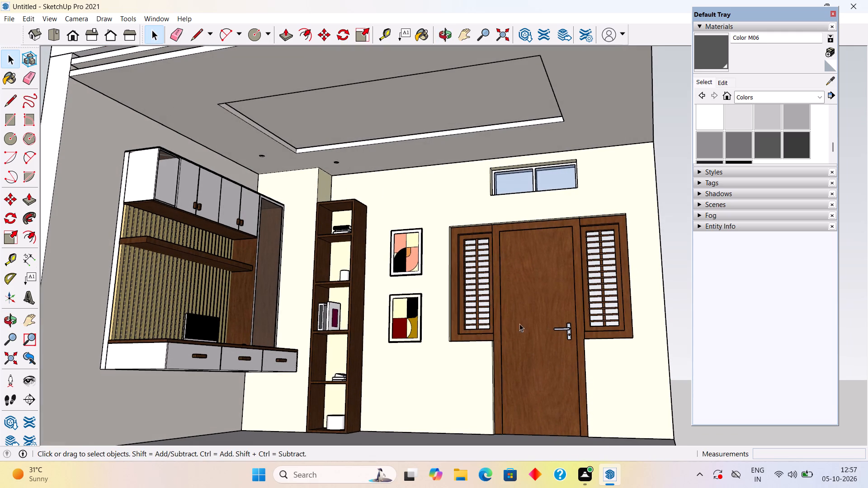
scroll(609, 353, "down", 1)
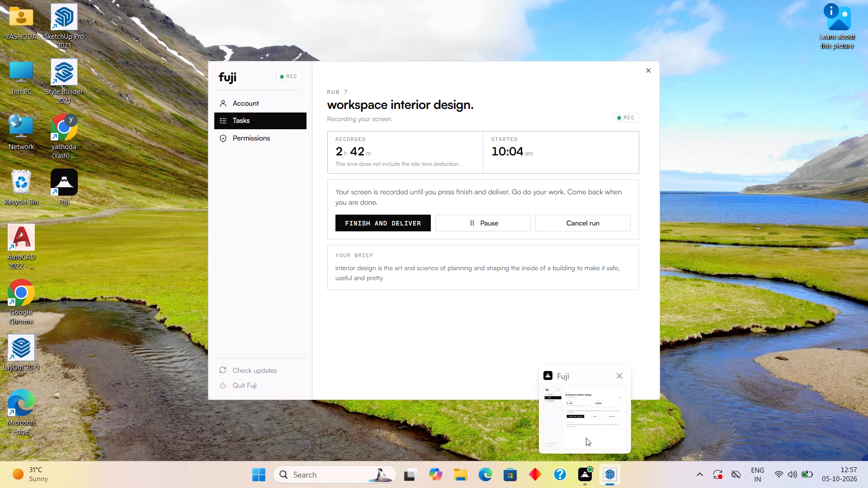
scroll(435, 257, "down", 4)
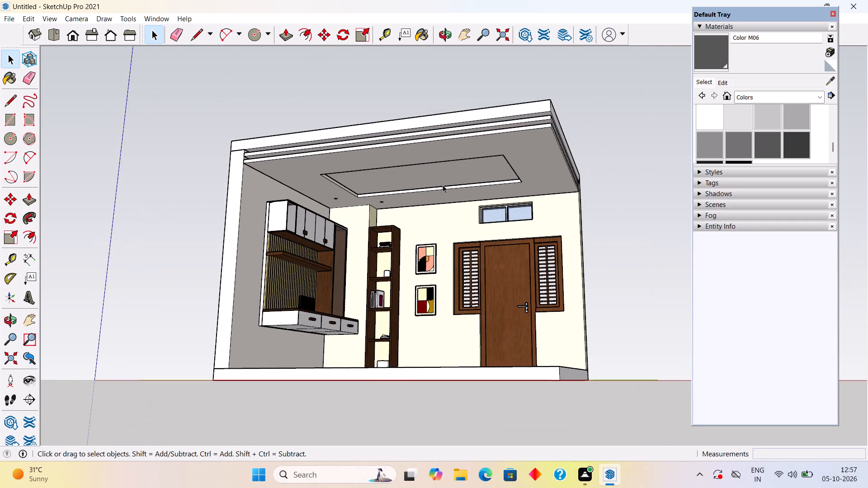
scroll(446, 180, "up", 5)
scroll(450, 178, "down", 6)
middle_click_drag(430, 193, 408, 316)
scroll(415, 291, "down", 1)
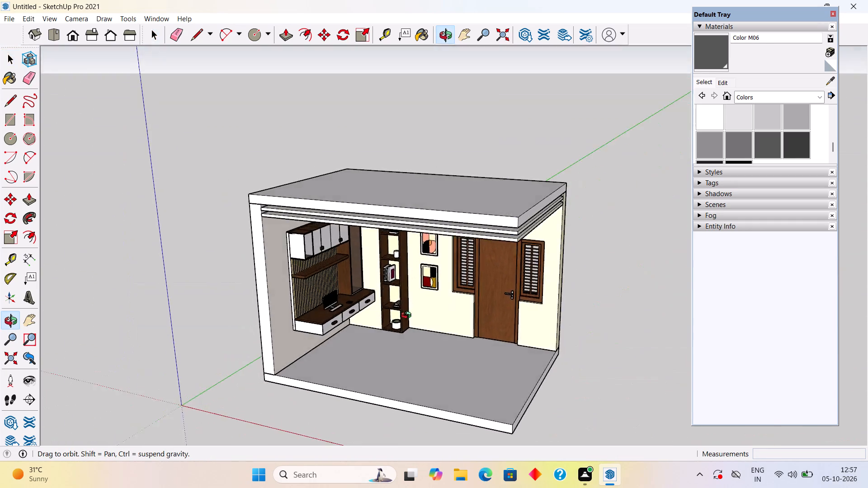
middle_click_drag(408, 316, 270, 294)
scroll(274, 289, "up", 2)
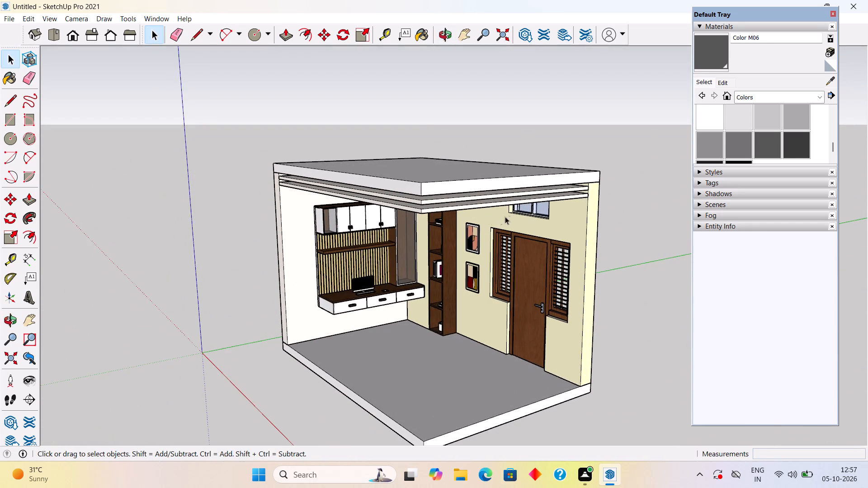
scroll(541, 204, "up", 2)
middle_click_drag(554, 181, 530, 109)
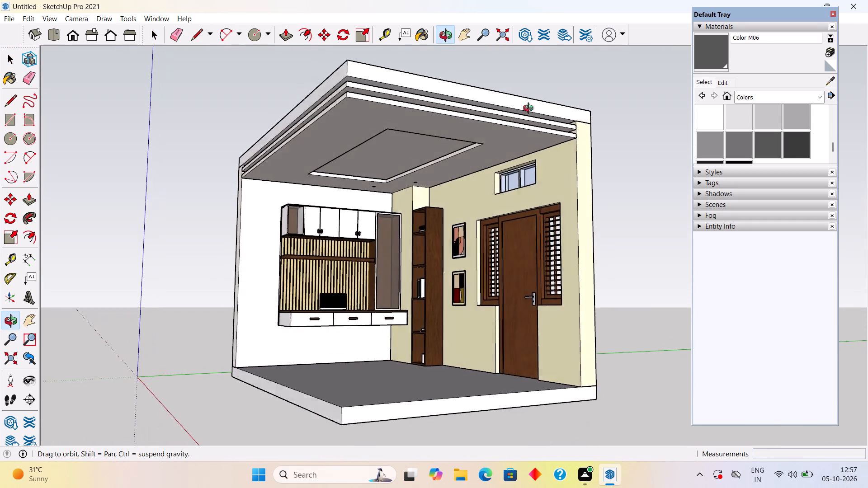
middle_click_drag(530, 109, 585, 121)
scroll(425, 175, "up", 5)
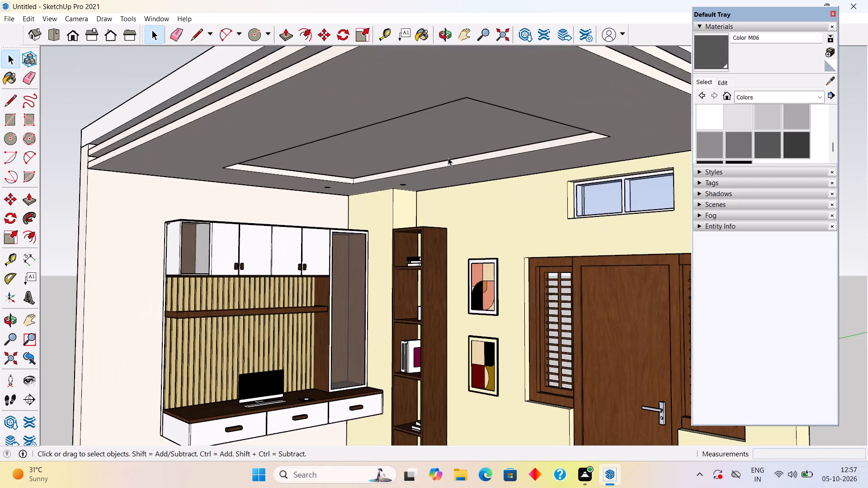
middle_click_drag(448, 158, 465, 239)
middle_click_drag(477, 210, 513, 141)
scroll(662, 240, "up", 2)
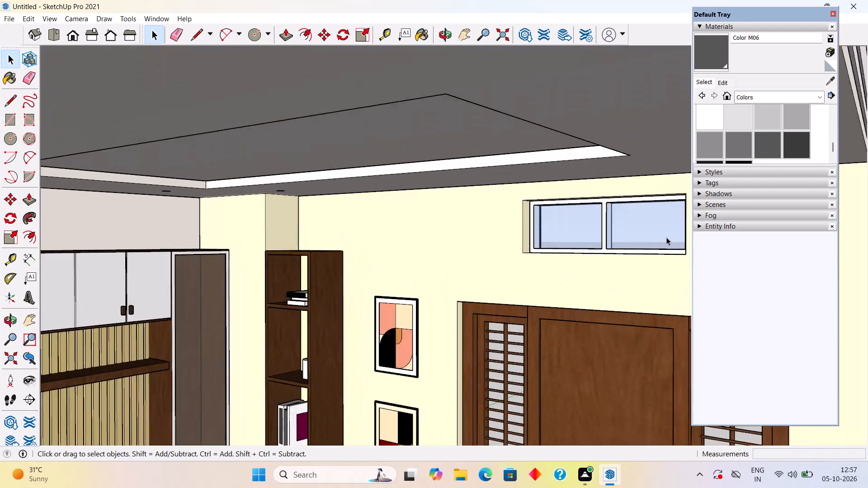
scroll(666, 237, "up", 13)
scroll(567, 266, "up", 3)
middle_click_drag(563, 267, 539, 322)
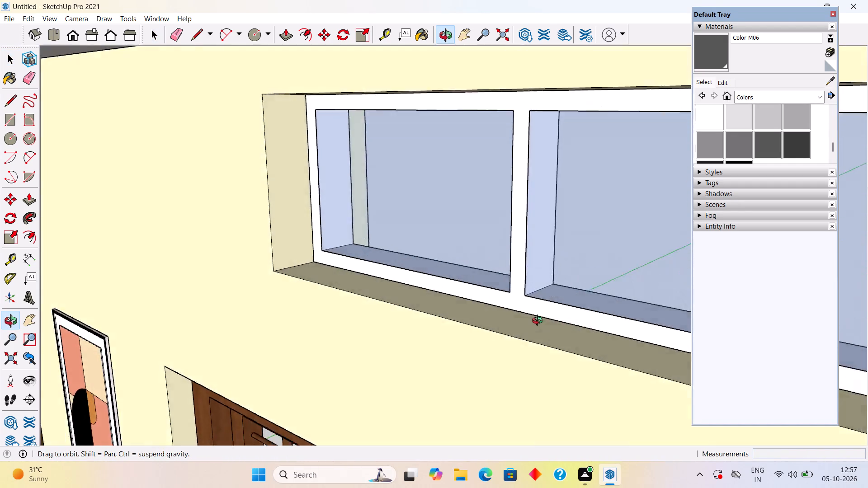
Examine the outside of the door wall, with its high window, louvred side windows and door.
middle_click_drag(539, 322, 230, 270)
scroll(230, 270, "down", 18)
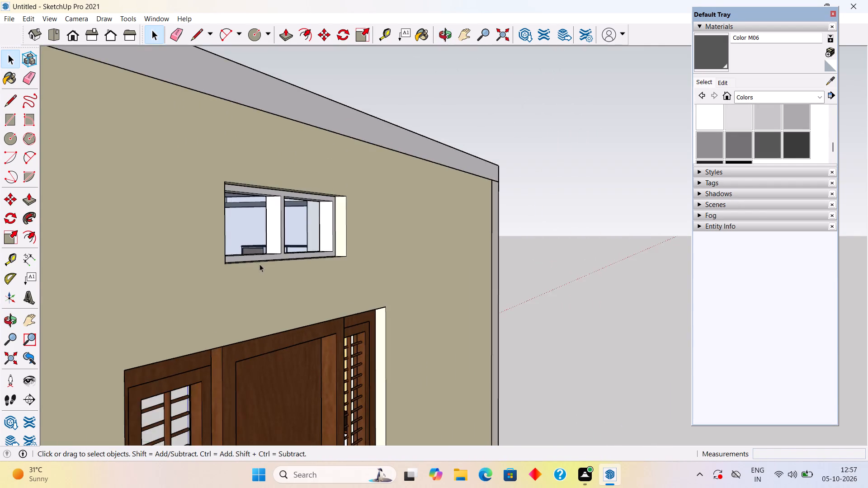
scroll(259, 264, "down", 3)
scroll(376, 237, "down", 2)
middle_click_drag(371, 255, 165, 268)
scroll(177, 207, "down", 1)
scroll(195, 289, "down", 5)
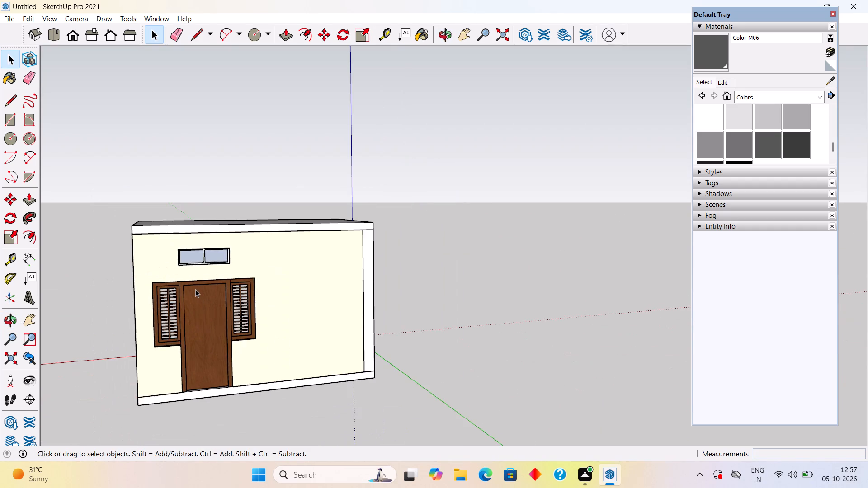
scroll(207, 354, "down", 1)
scroll(208, 356, "up", 5)
middle_click_drag(272, 330, 190, 332)
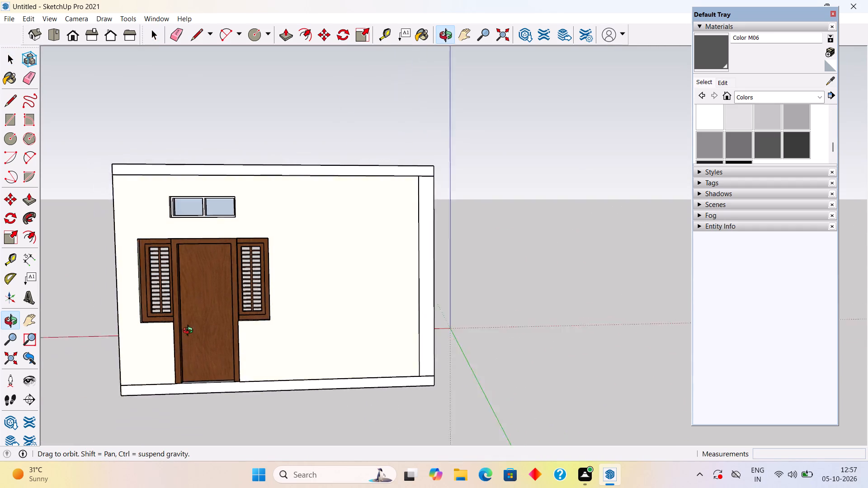
middle_click_drag(190, 332, 152, 349)
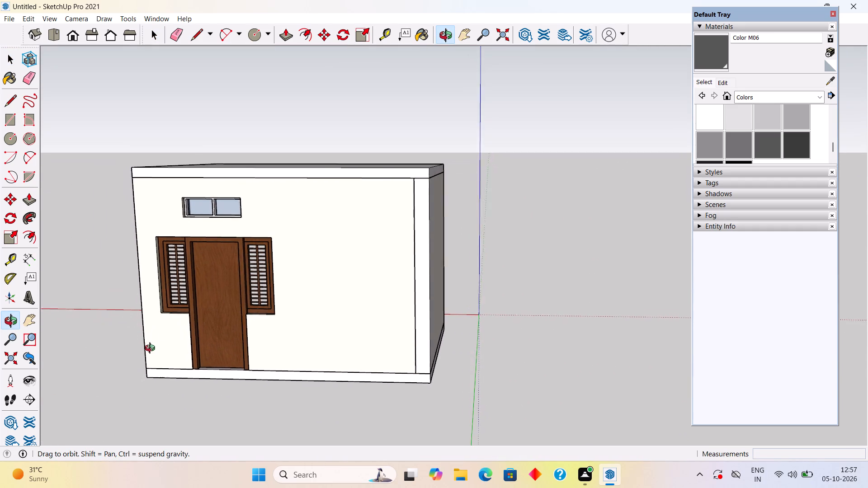
middle_click_drag(152, 349, 155, 347)
scroll(154, 348, "up", 5)
scroll(155, 347, "down", 6)
middle_click_drag(259, 352, 663, 326)
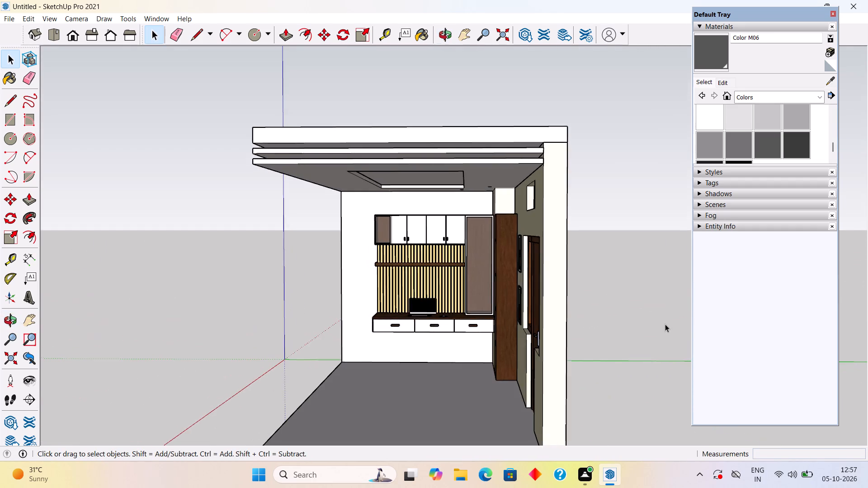
Review the furnished interior again from the open side, covering the desk unit, decorated bookshelf and door wall.
scroll(539, 291, "down", 4)
middle_click_drag(539, 291, 684, 282)
scroll(568, 249, "up", 3)
middle_click_drag(586, 251, 707, 246)
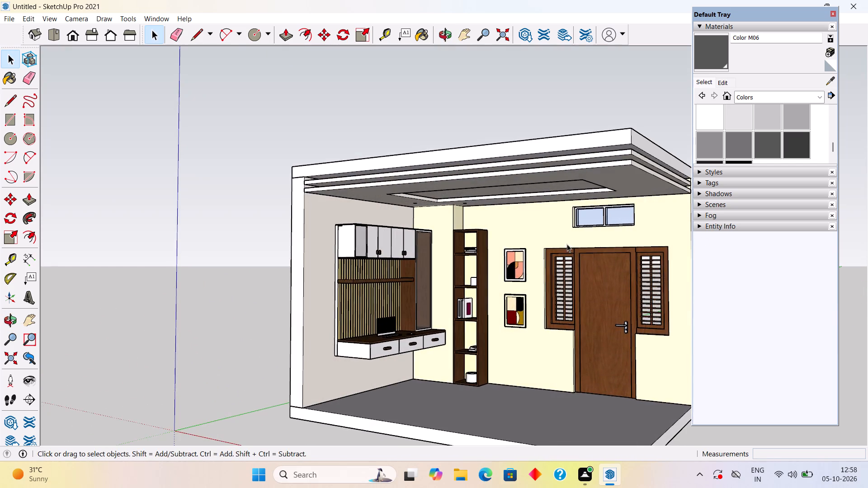
scroll(567, 241, "down", 6)
middle_click_drag(567, 241, 624, 236)
scroll(631, 234, "up", 12)
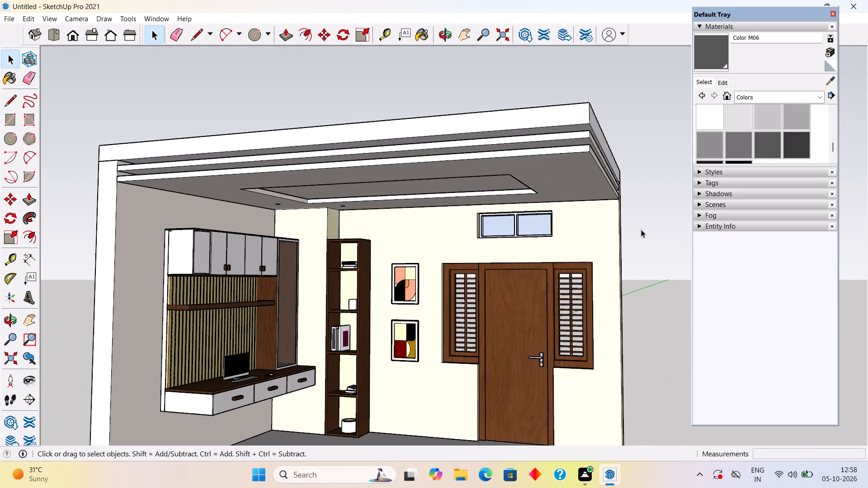
middle_click_drag(440, 237, 421, 172)
scroll(421, 172, "down", 4)
middle_click_drag(426, 210, 428, 282)
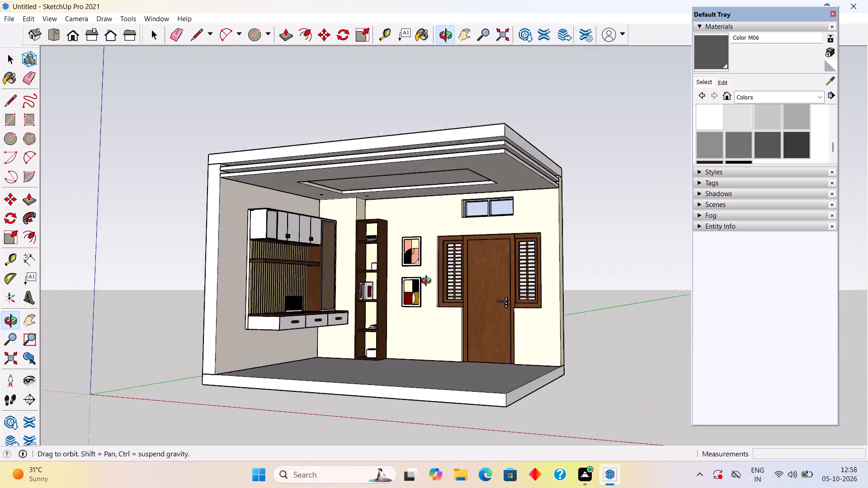
middle_click_drag(428, 282, 428, 282)
scroll(474, 194, "up", 4)
scroll(453, 277, "down", 5)
scroll(514, 420, "up", 1)
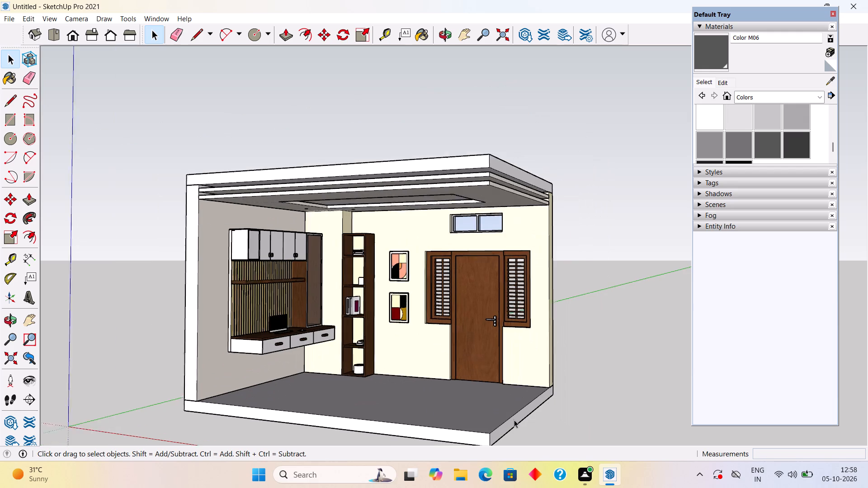
scroll(514, 420, "up", 4)
middle_click_drag(87, 203, 73, 189)
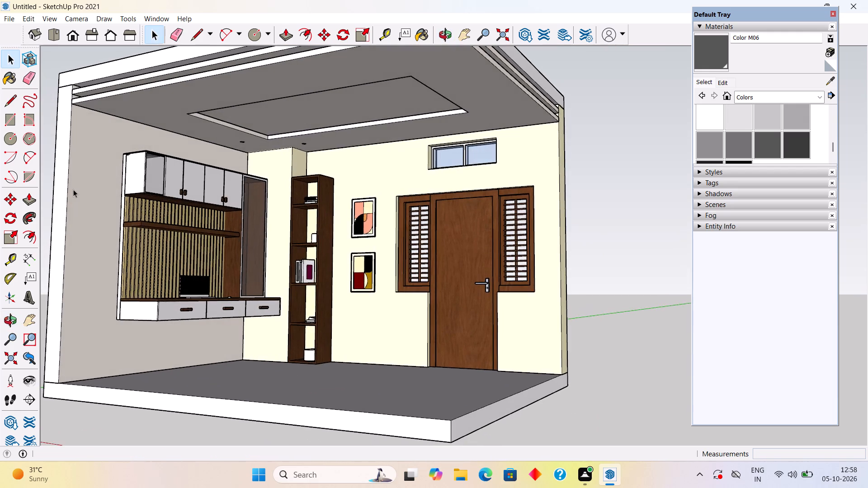
scroll(73, 189, "up", 4)
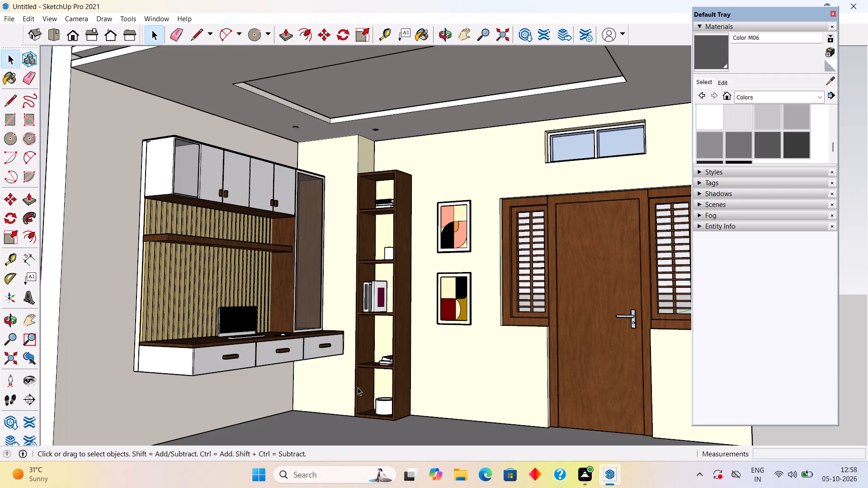
Draw a circle of about 2 15/16" radius on the desk top between the slatted panel and the tall glass cabinet.
middle_click_drag(303, 333, 282, 364)
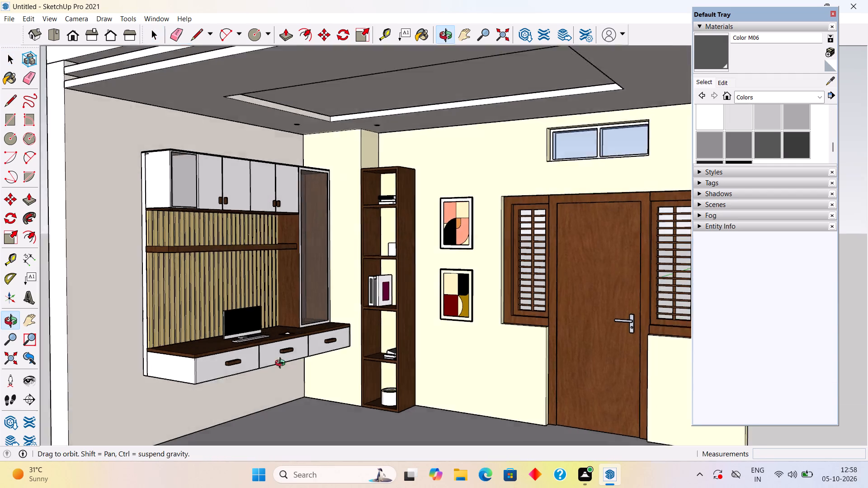
middle_click_drag(282, 364, 254, 437)
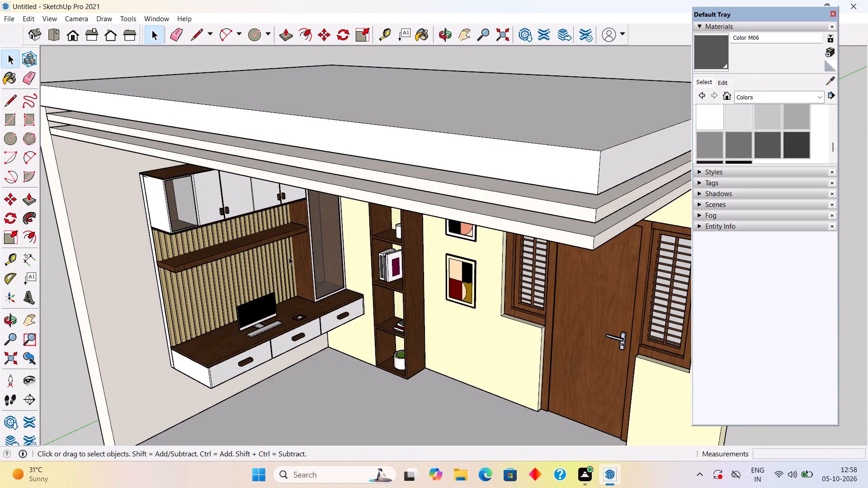
scroll(311, 302, "up", 5)
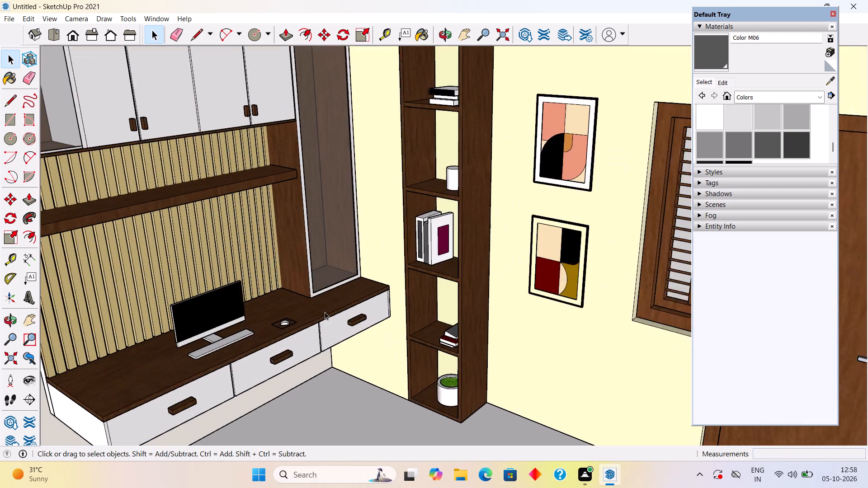
scroll(292, 298, "up", 6)
middle_click_drag(271, 288, 271, 371)
scroll(289, 297, "up", 8)
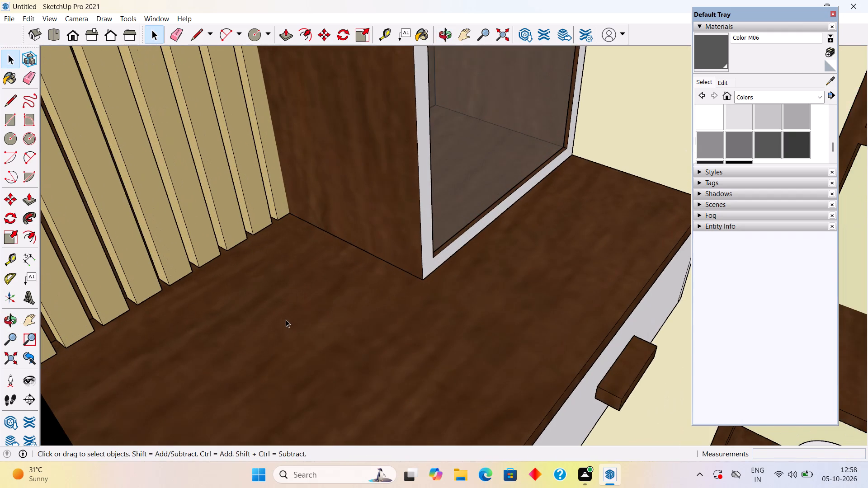
scroll(286, 319, "up", 1)
key("c")
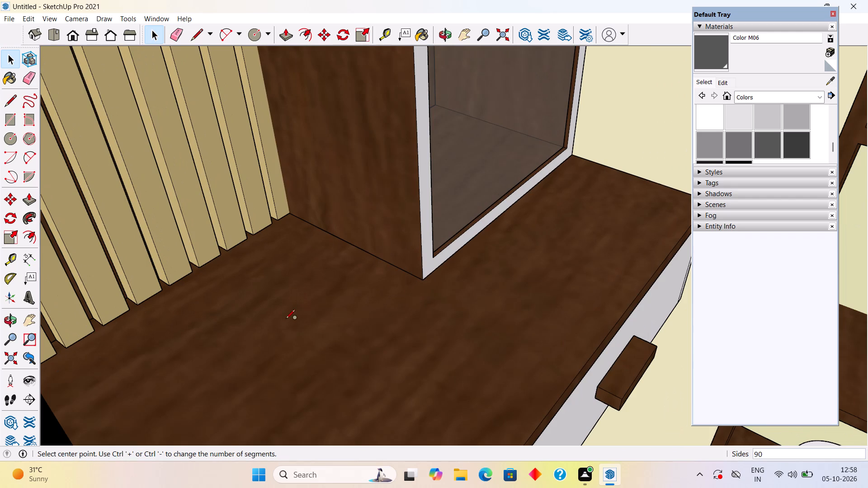
left_click(288, 343)
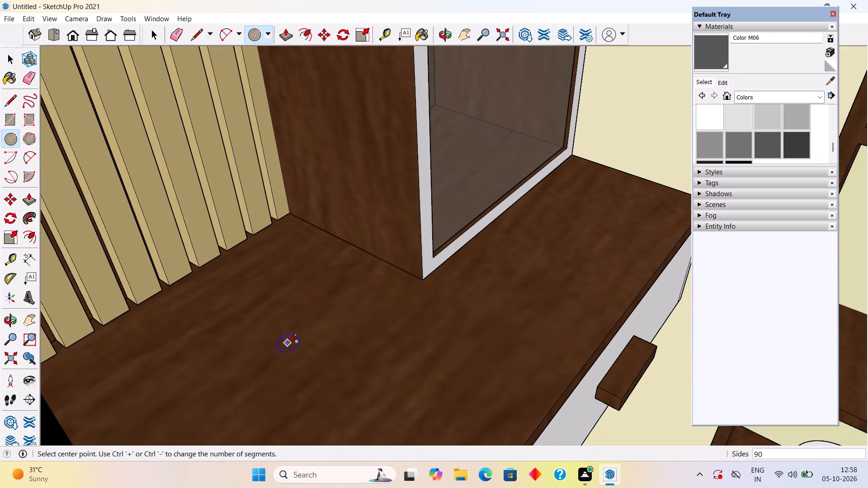
left_click(341, 352)
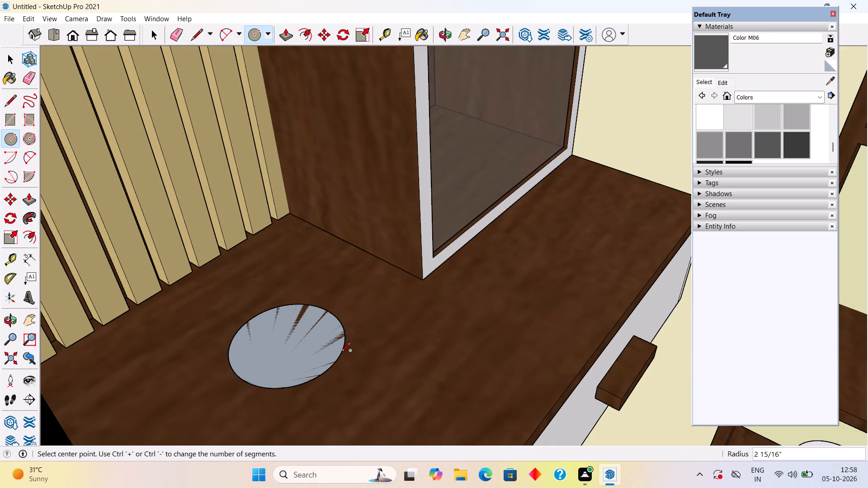
key("space")
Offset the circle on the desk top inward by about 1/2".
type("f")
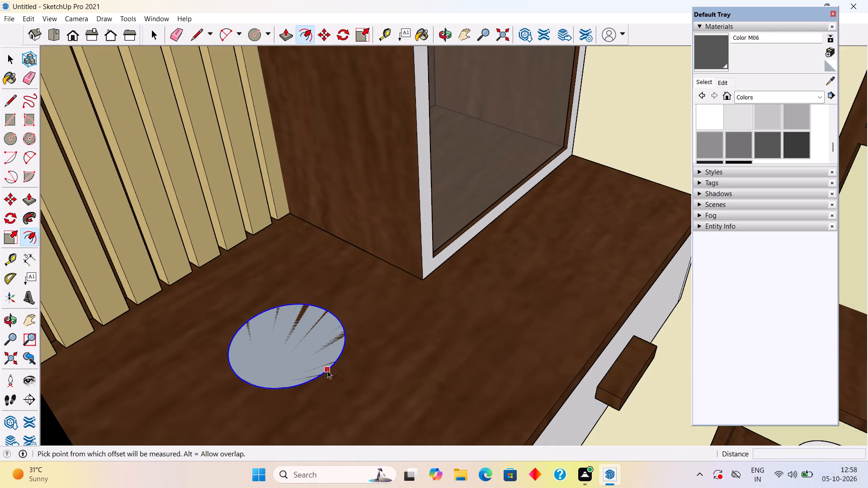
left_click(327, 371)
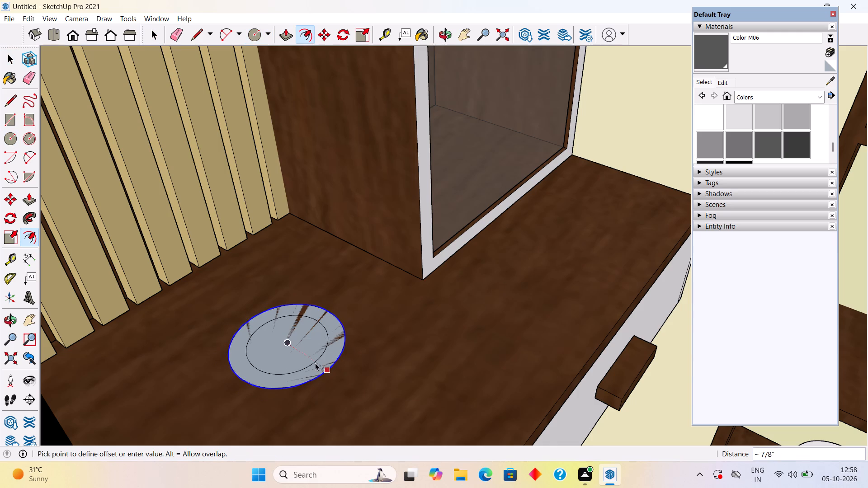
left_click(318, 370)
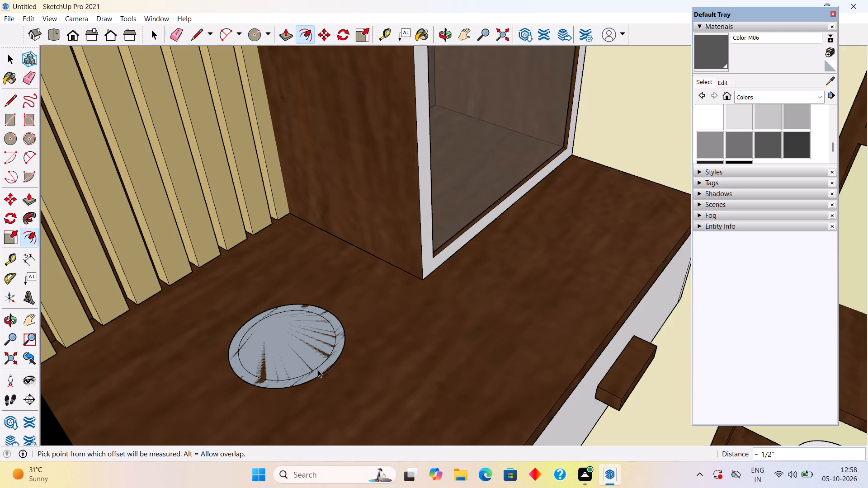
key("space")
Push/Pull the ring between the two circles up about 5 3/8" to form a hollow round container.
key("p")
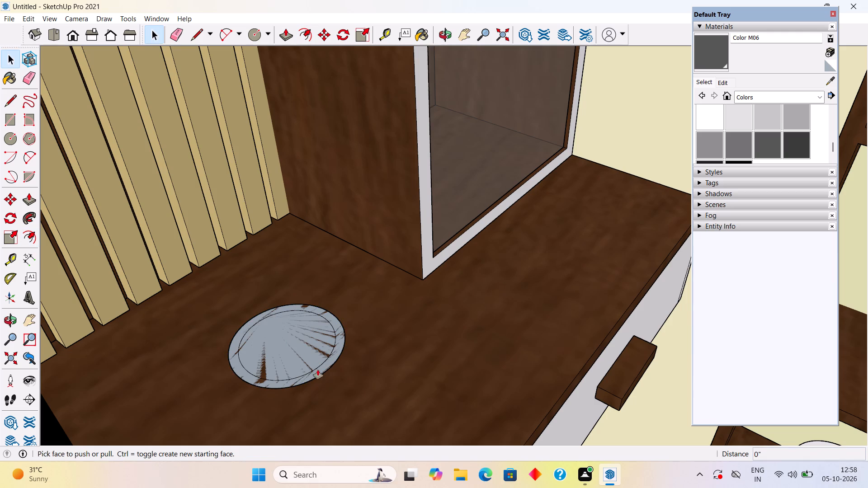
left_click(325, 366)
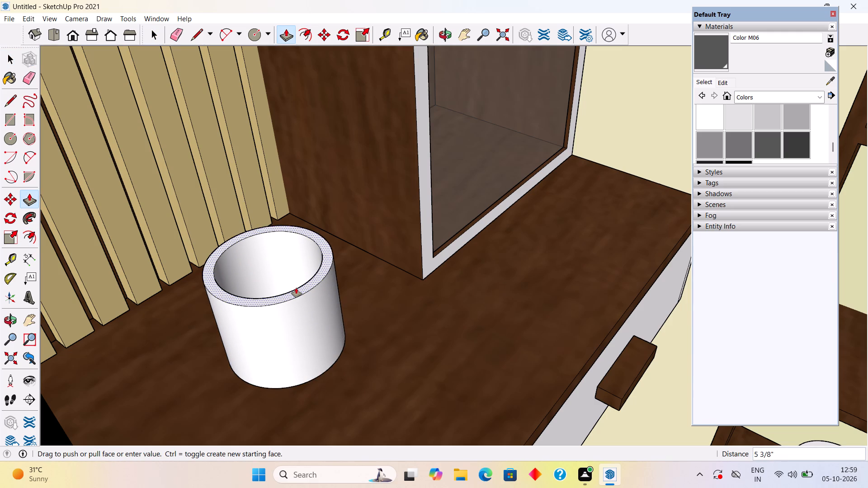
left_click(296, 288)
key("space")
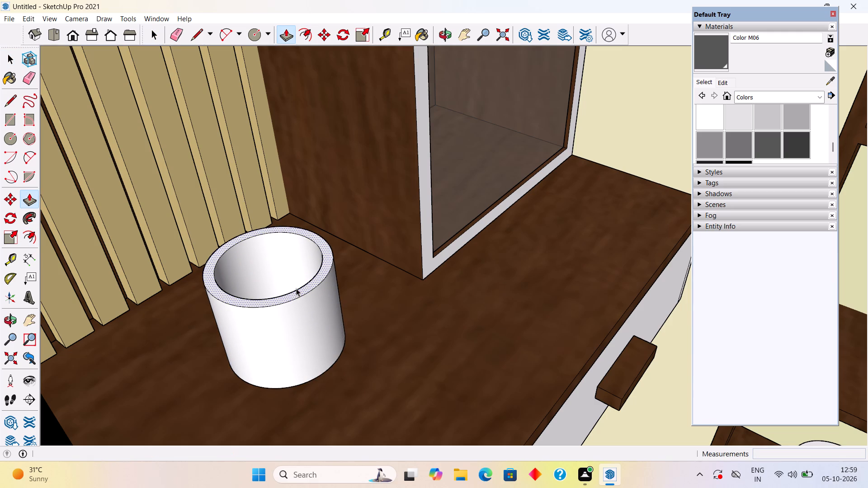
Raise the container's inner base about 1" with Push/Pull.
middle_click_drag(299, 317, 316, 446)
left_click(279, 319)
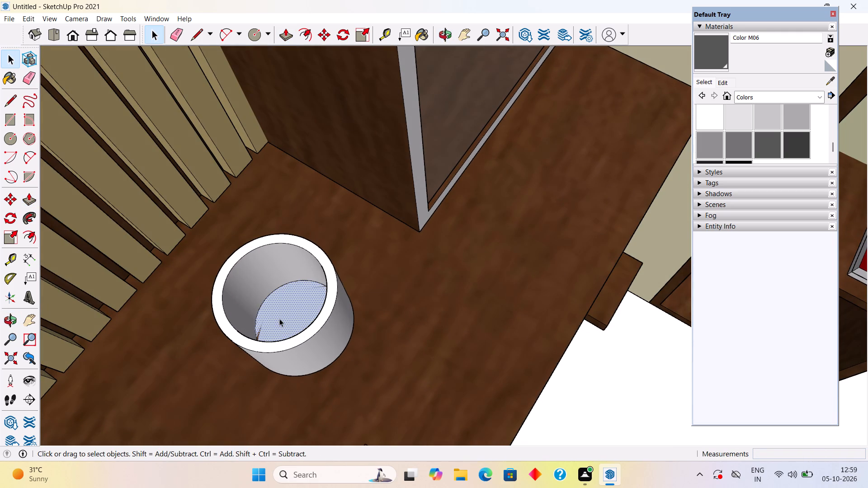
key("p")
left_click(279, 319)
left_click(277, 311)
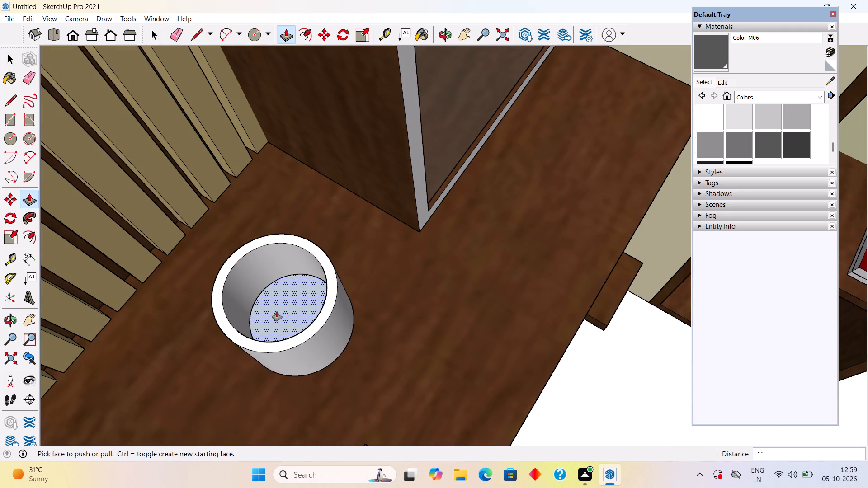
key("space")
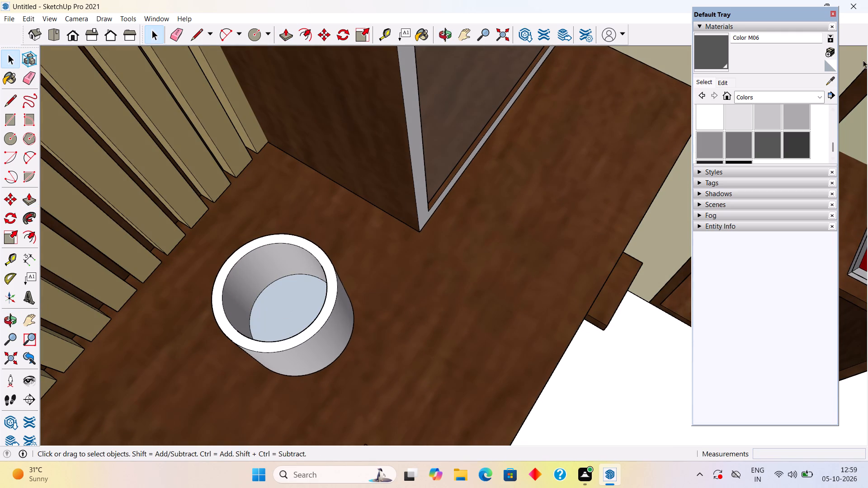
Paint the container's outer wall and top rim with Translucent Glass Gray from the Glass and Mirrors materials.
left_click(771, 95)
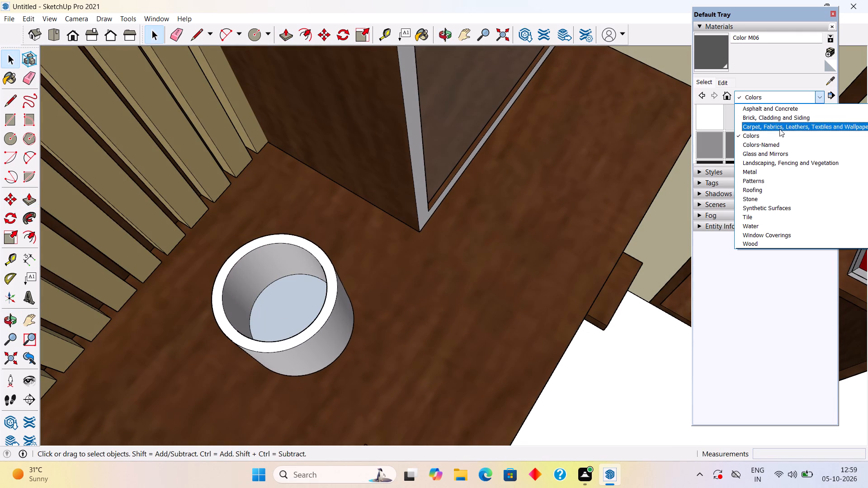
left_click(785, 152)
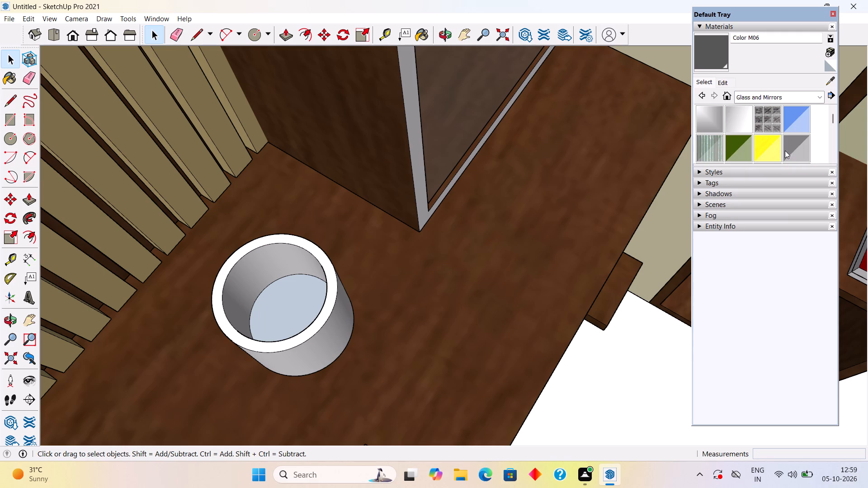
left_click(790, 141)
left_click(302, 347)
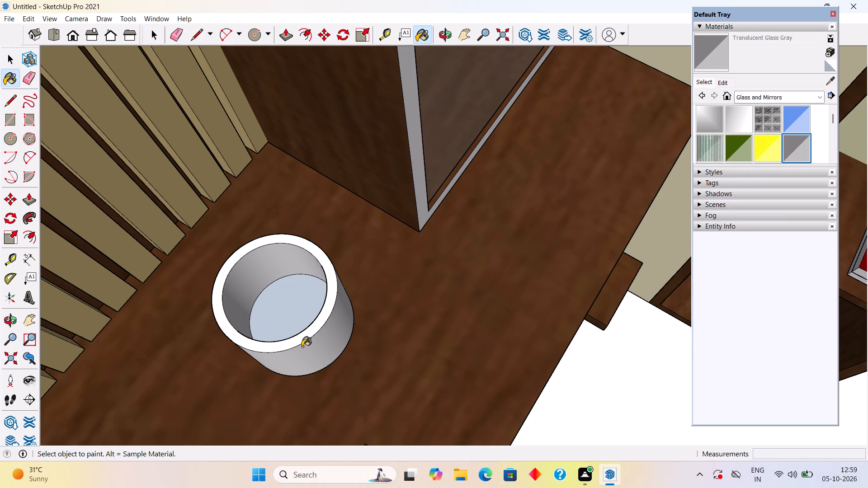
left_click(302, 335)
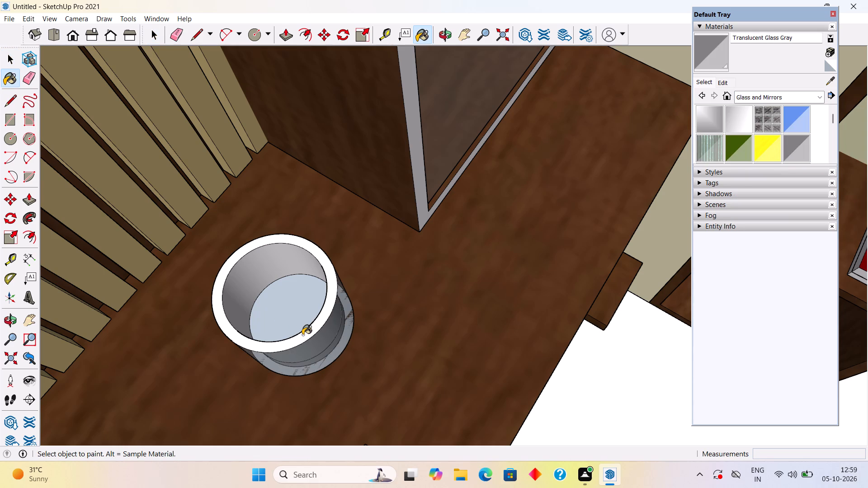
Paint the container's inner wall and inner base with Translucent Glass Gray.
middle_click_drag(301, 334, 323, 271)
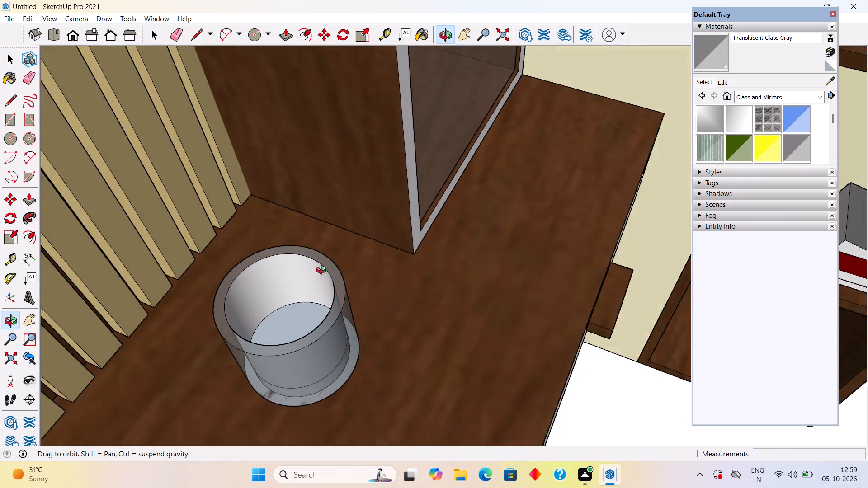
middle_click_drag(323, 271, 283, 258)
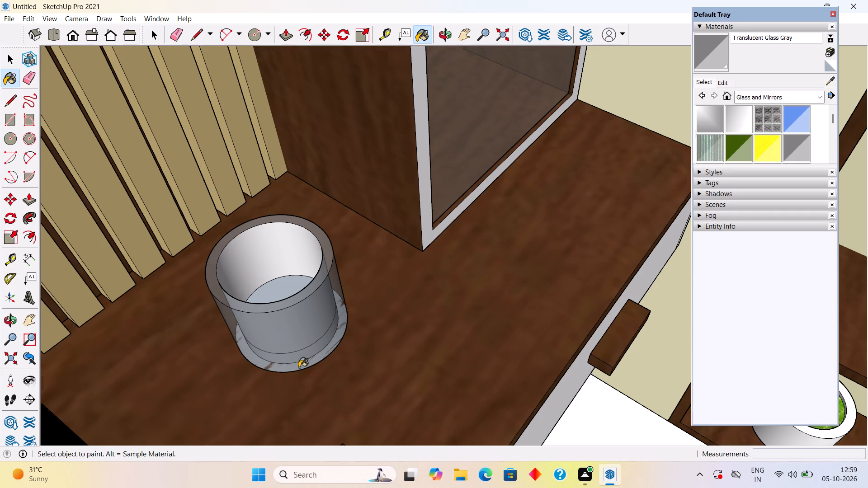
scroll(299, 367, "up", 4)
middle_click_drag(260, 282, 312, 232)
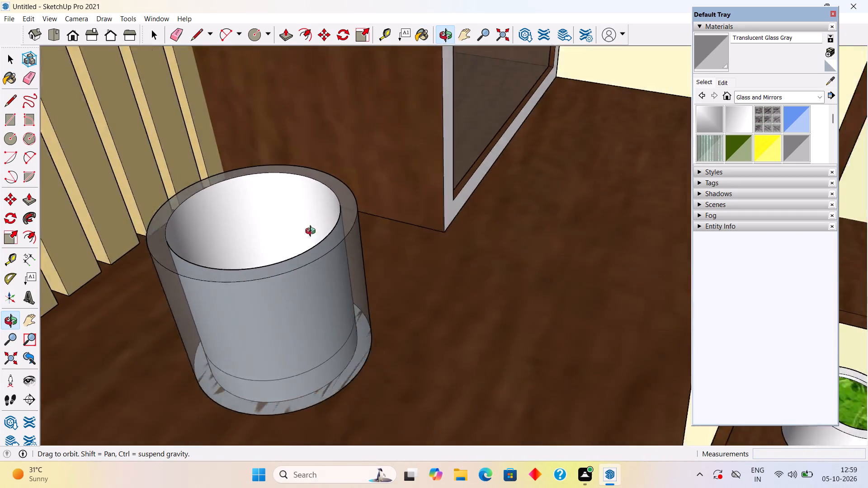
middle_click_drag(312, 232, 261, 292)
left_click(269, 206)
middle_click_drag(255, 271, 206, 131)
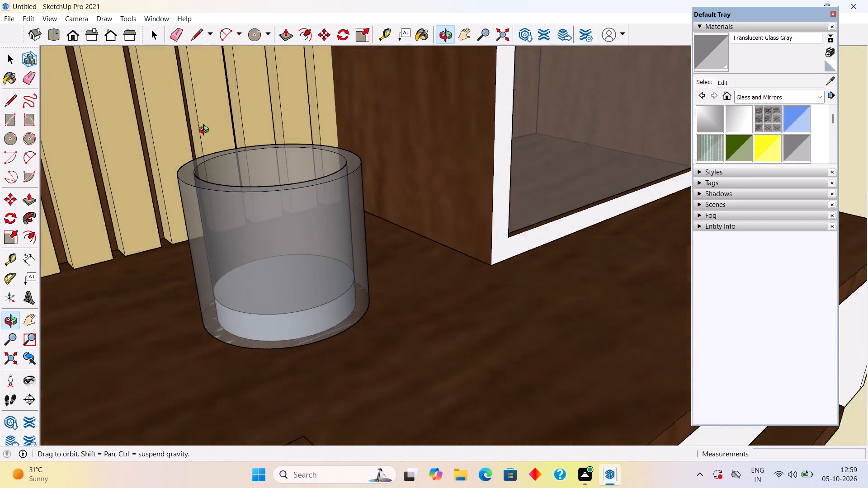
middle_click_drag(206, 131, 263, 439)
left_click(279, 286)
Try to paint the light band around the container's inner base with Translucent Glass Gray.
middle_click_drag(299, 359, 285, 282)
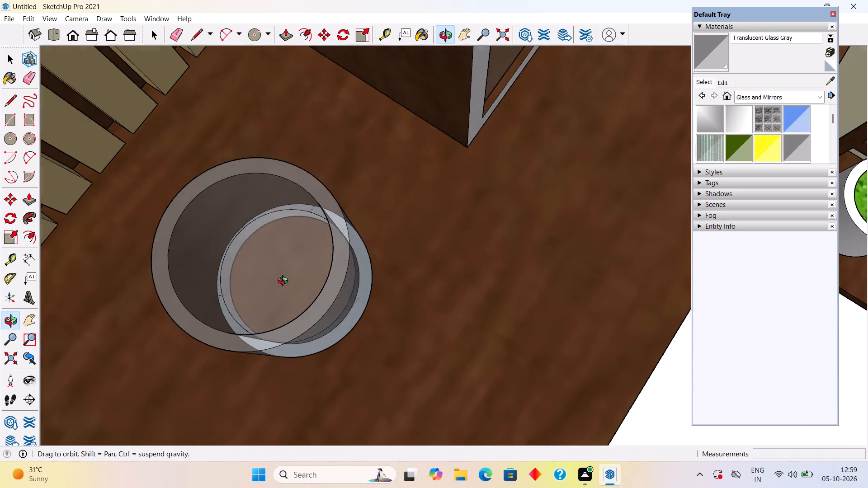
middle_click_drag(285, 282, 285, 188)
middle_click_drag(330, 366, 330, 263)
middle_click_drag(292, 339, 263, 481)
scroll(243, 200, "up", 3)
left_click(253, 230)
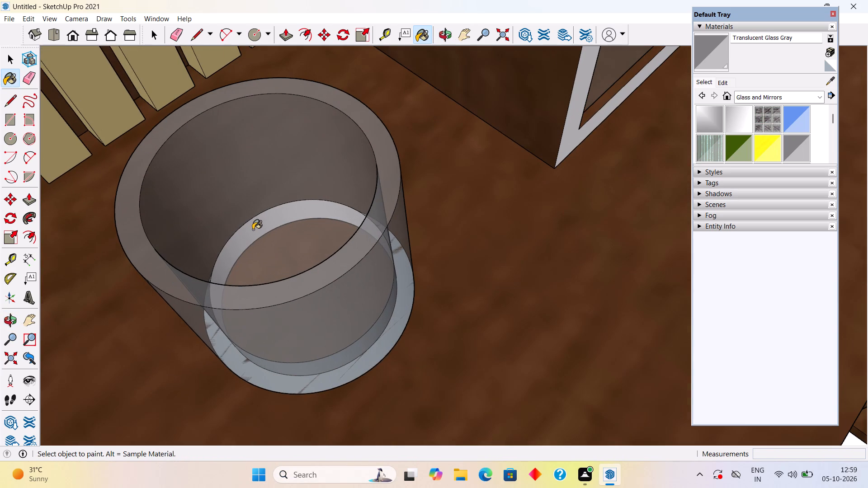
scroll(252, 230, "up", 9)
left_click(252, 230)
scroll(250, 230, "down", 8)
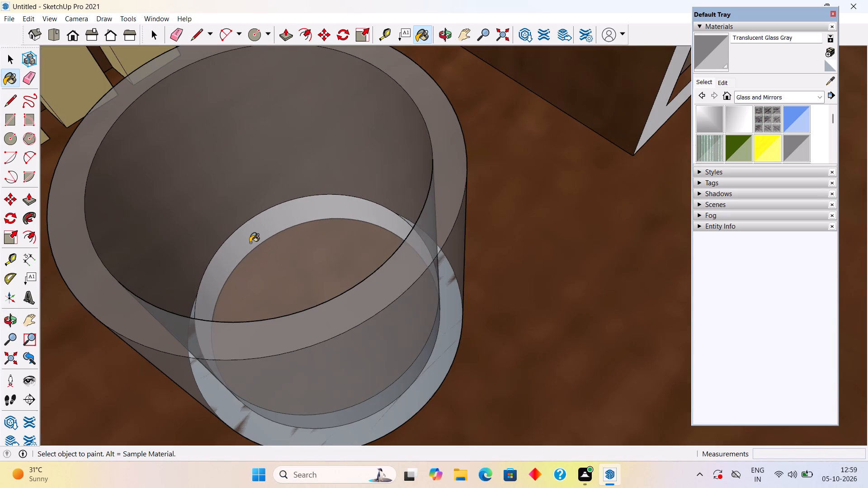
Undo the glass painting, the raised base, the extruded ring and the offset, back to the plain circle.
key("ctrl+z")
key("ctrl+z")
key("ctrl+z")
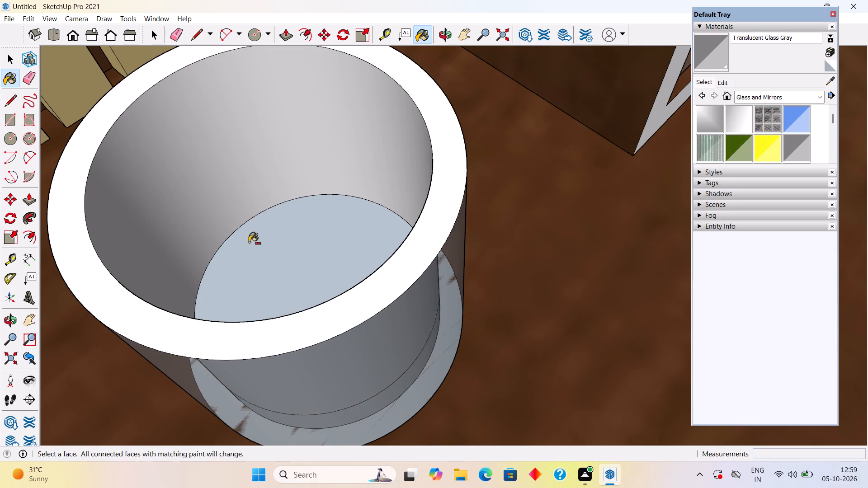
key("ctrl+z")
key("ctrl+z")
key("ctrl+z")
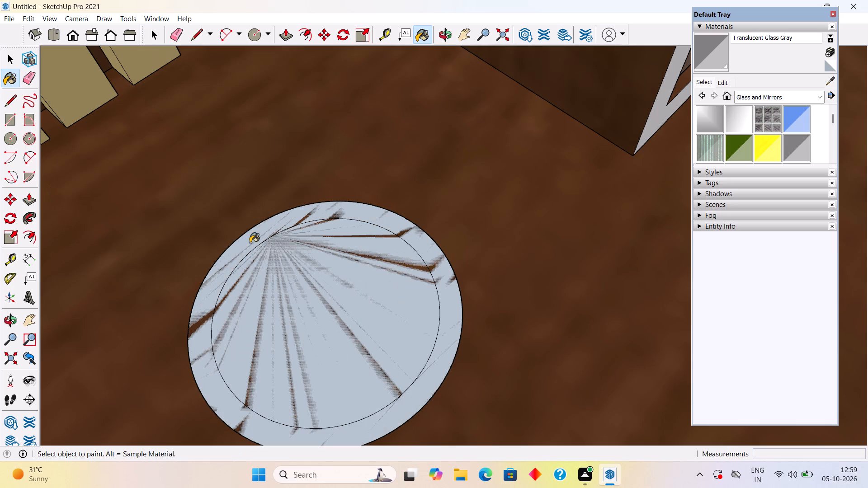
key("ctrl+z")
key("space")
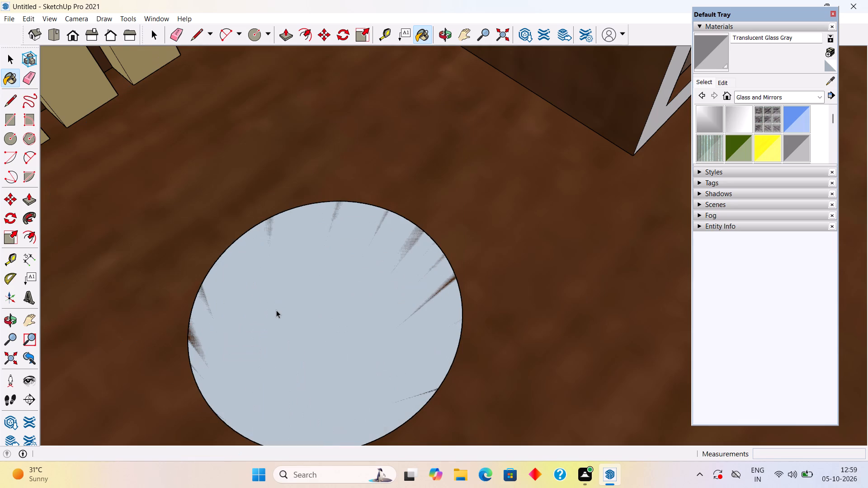
Offset the circle on the desk top inward by about 1/8" for a thin container wall.
key("f")
left_click(261, 243)
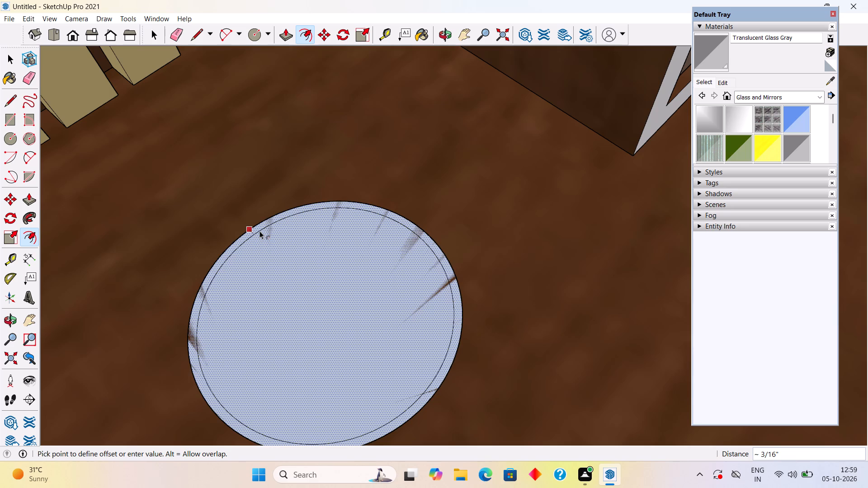
left_click(259, 229)
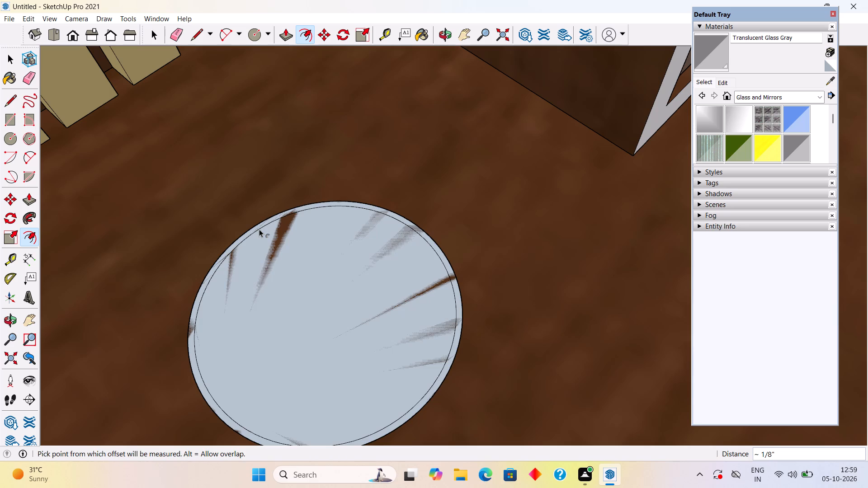
key("space")
Paint the inner circle face with Translucent Glass Gray.
left_click(329, 287)
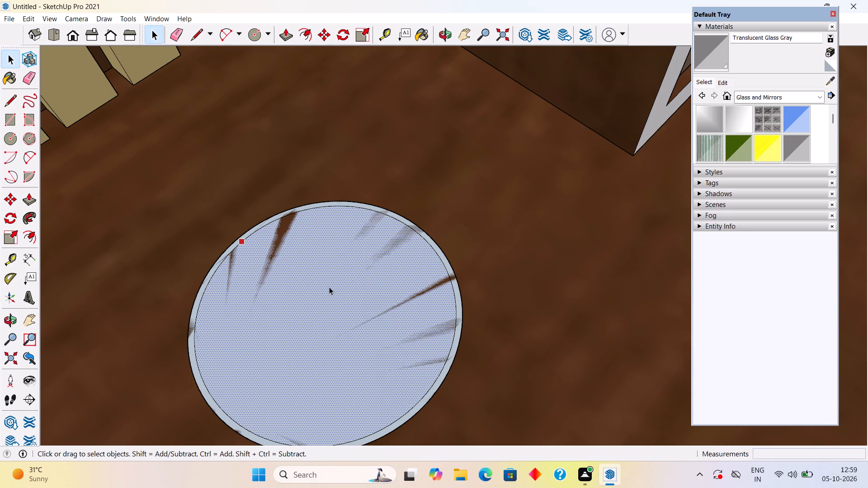
left_click(805, 145)
left_click(387, 289)
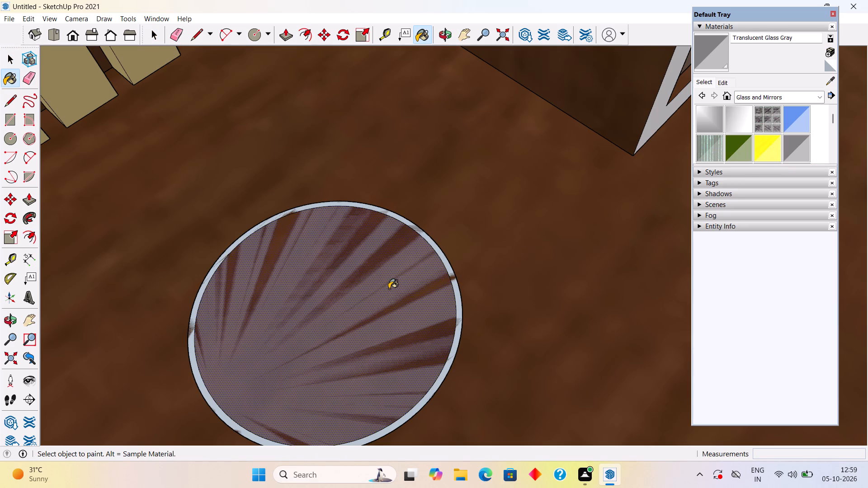
key("space")
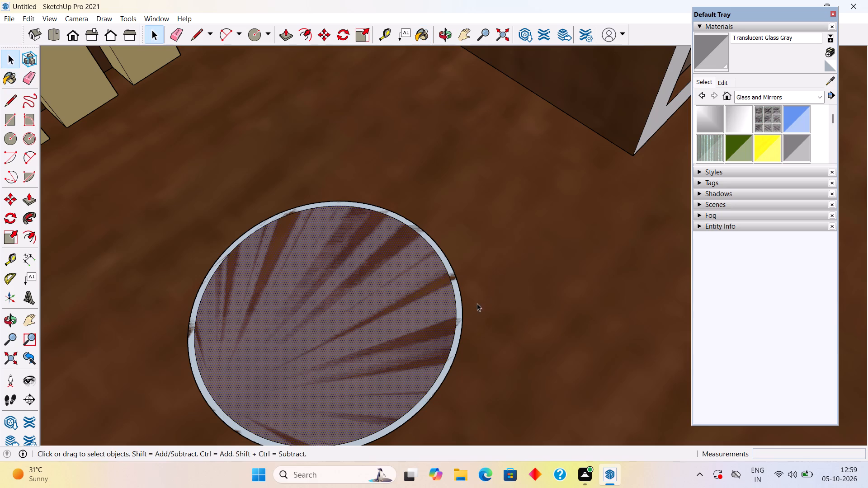
Push/Pull the thin outer ring up about 4 13/16" to form the container's wall.
key("p")
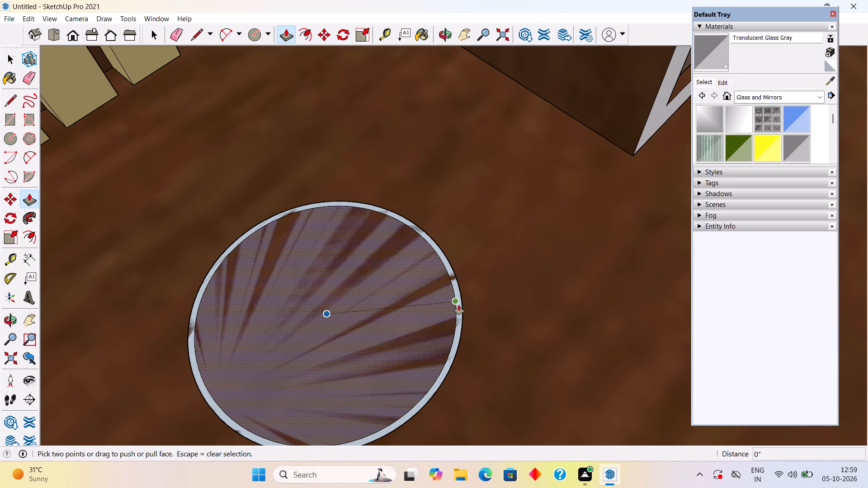
key("space")
left_click(459, 305)
key("p")
left_click(459, 305)
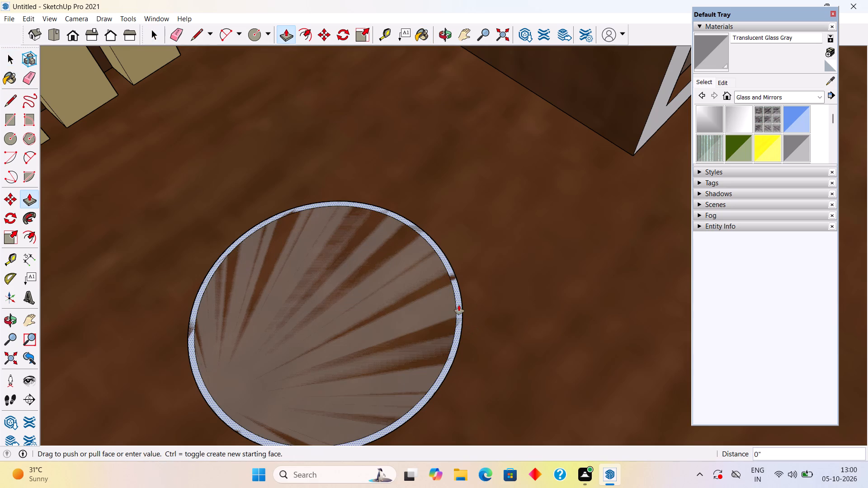
scroll(448, 241, "down", 8)
middle_click_drag(440, 225, 435, 220)
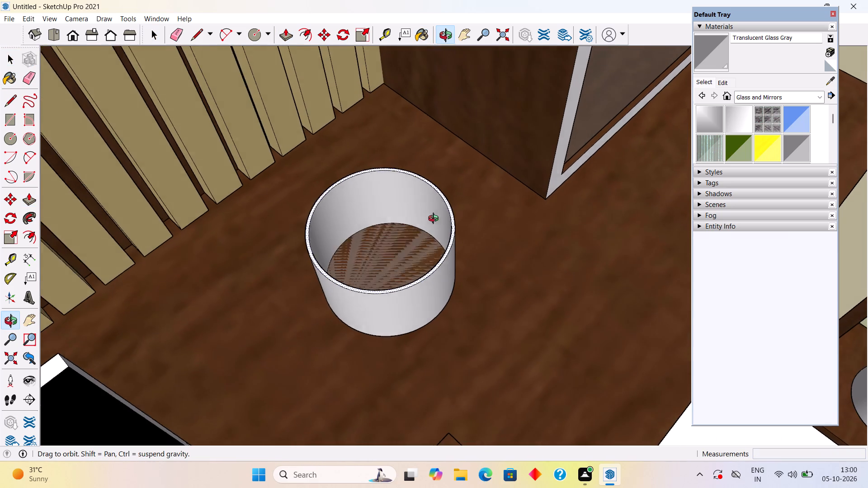
middle_click_drag(435, 220, 412, 179)
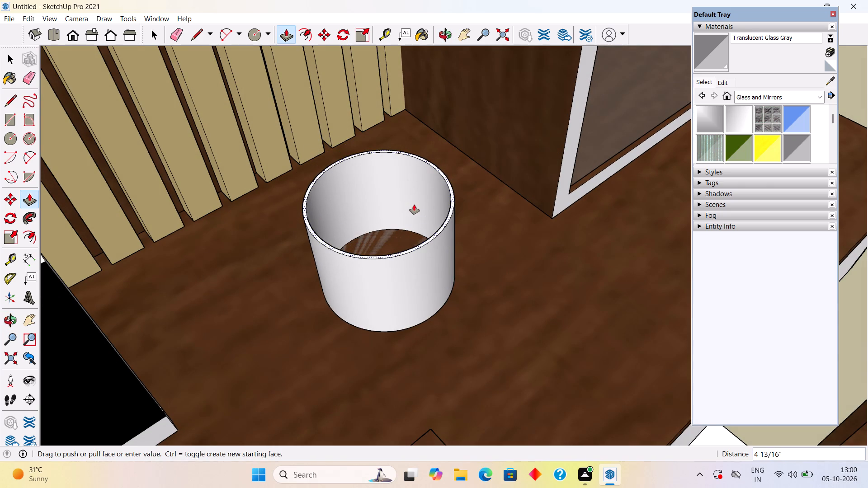
left_click(414, 205)
key("space")
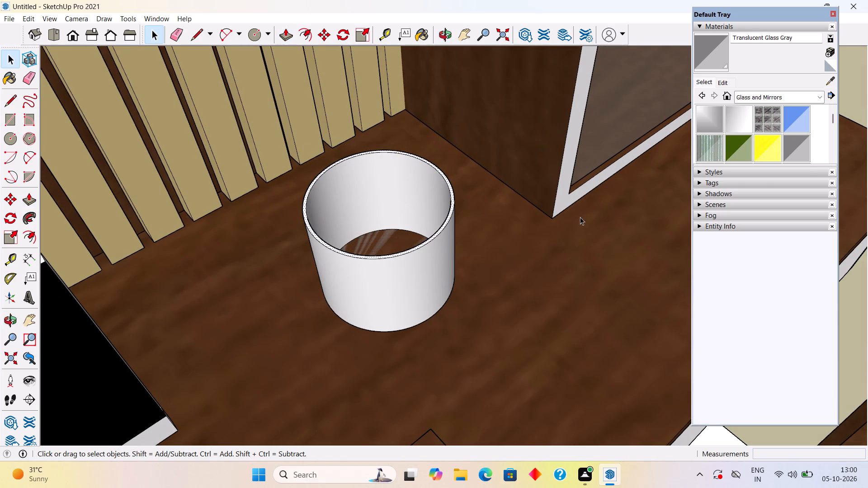
Paint the container's outer wall and top rim with Translucent Glass Gray.
left_click(801, 151)
left_click(416, 270)
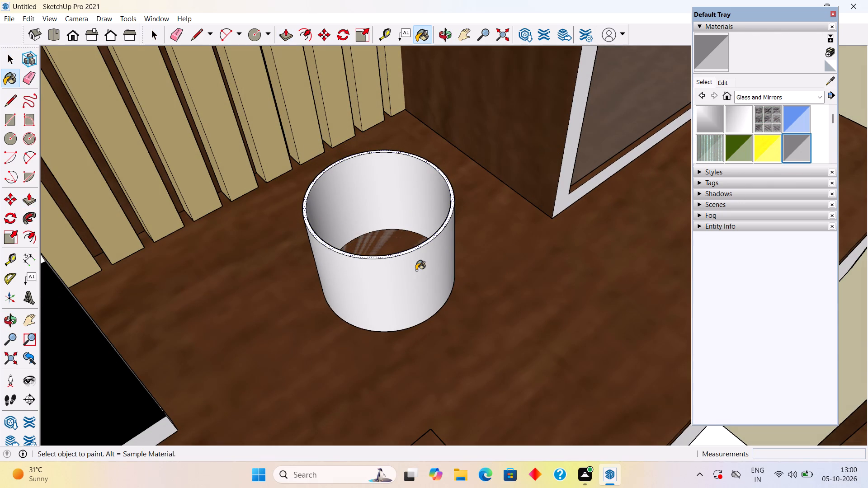
left_click(411, 251)
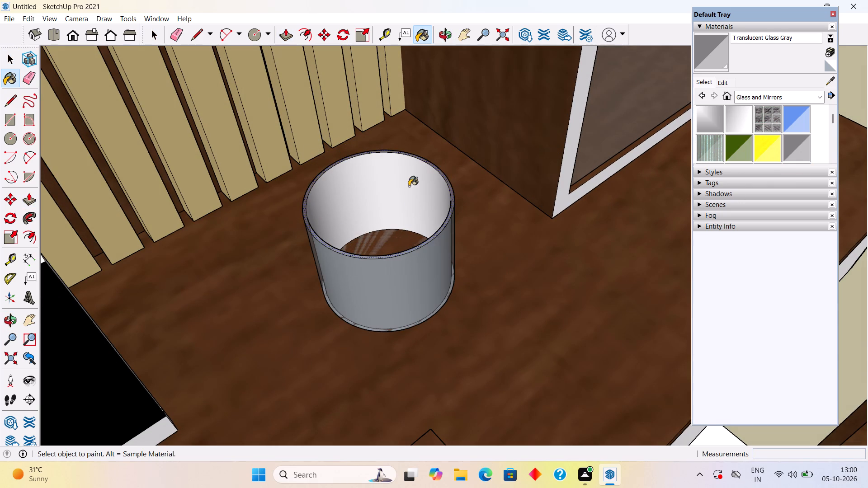
Paint the container's inner wall with Translucent Glass Gray.
left_click(409, 186)
Select all of the glass container's connected geometry and make it a group.
middle_click_drag(452, 277, 302, 249)
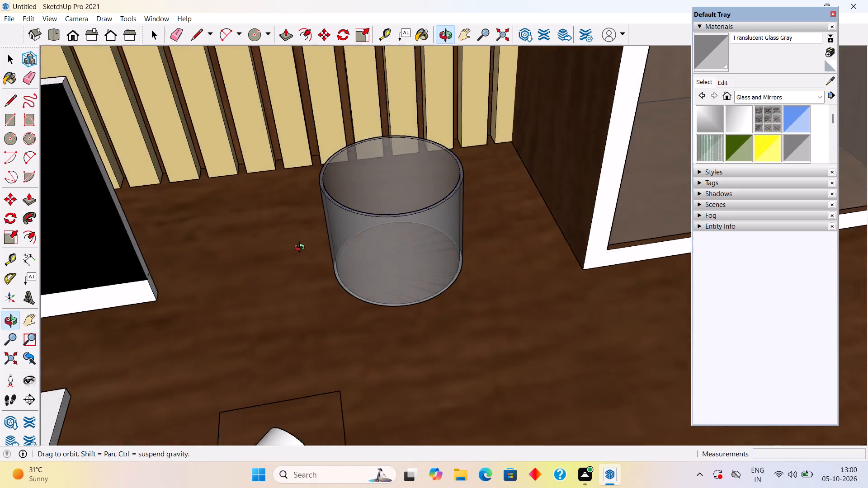
middle_click_drag(302, 249, 314, 398)
key("space")
triple_click(403, 275)
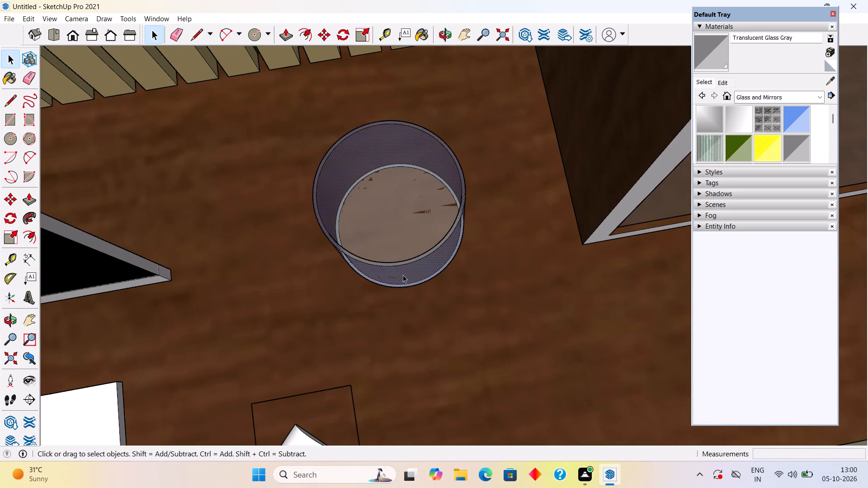
right_click(403, 275)
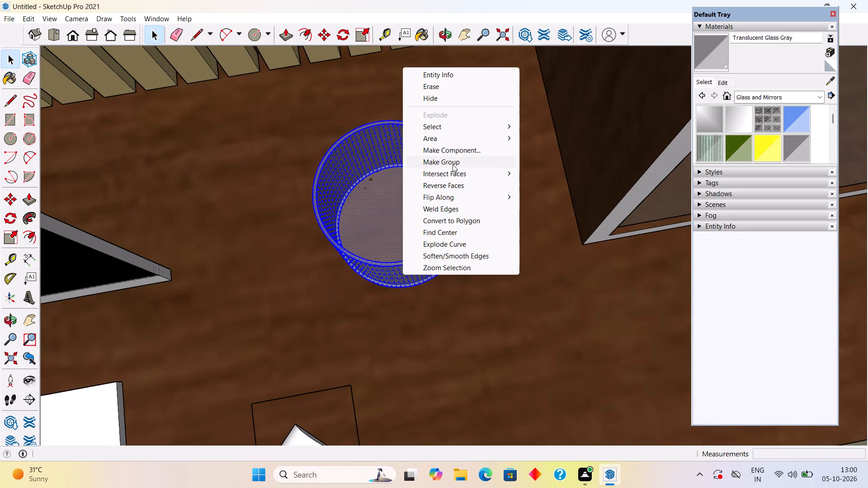
left_click(453, 164)
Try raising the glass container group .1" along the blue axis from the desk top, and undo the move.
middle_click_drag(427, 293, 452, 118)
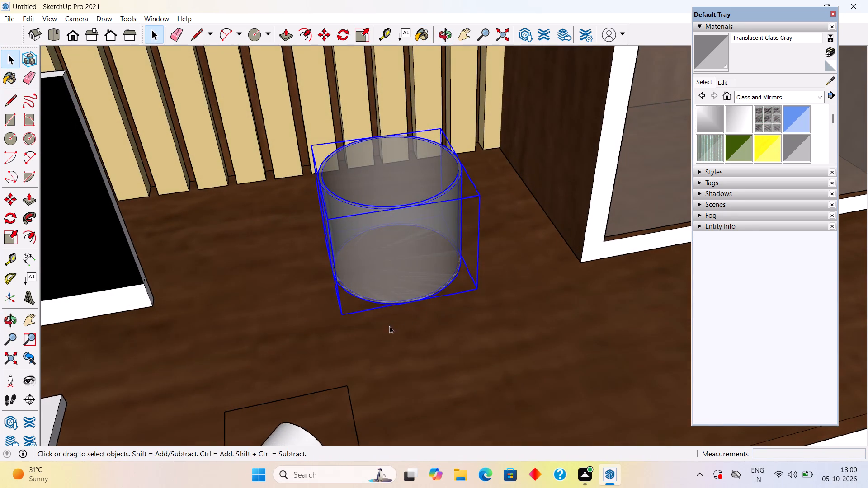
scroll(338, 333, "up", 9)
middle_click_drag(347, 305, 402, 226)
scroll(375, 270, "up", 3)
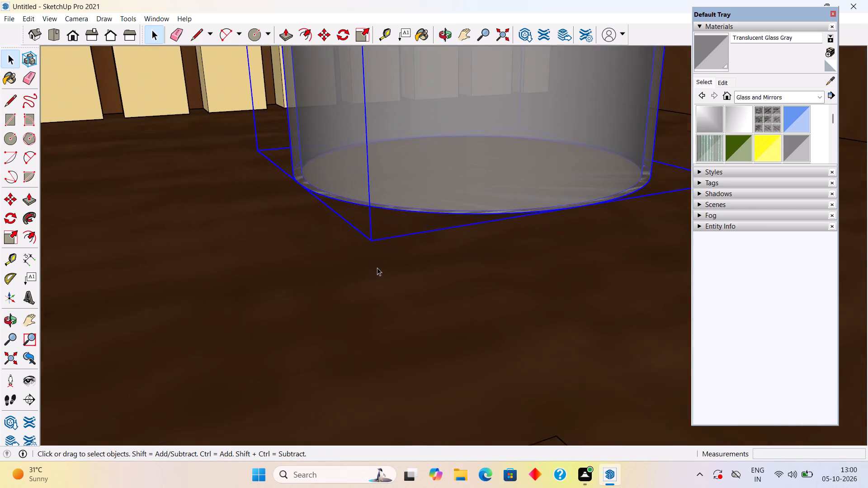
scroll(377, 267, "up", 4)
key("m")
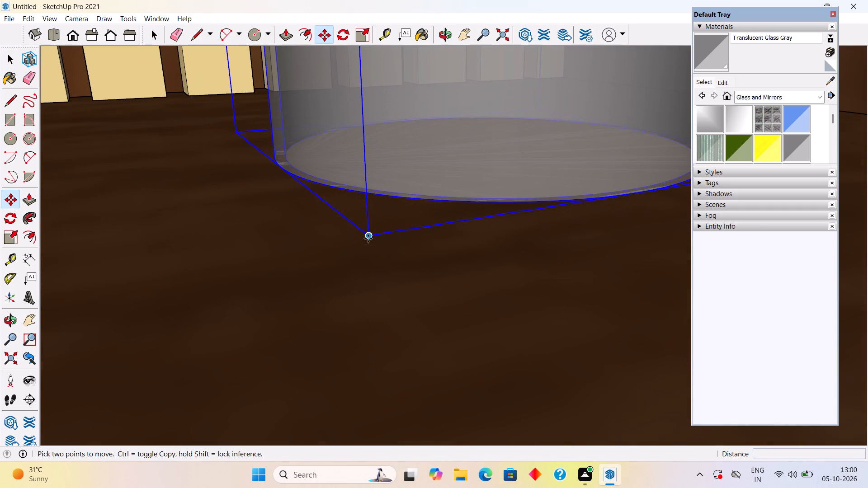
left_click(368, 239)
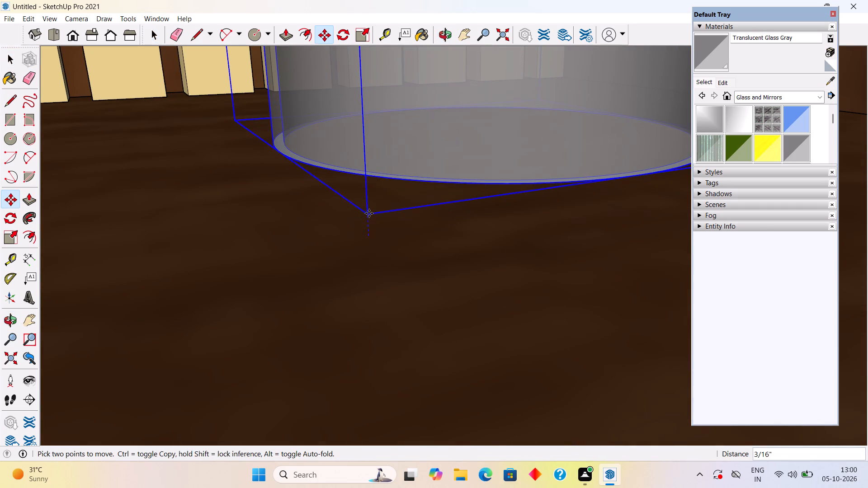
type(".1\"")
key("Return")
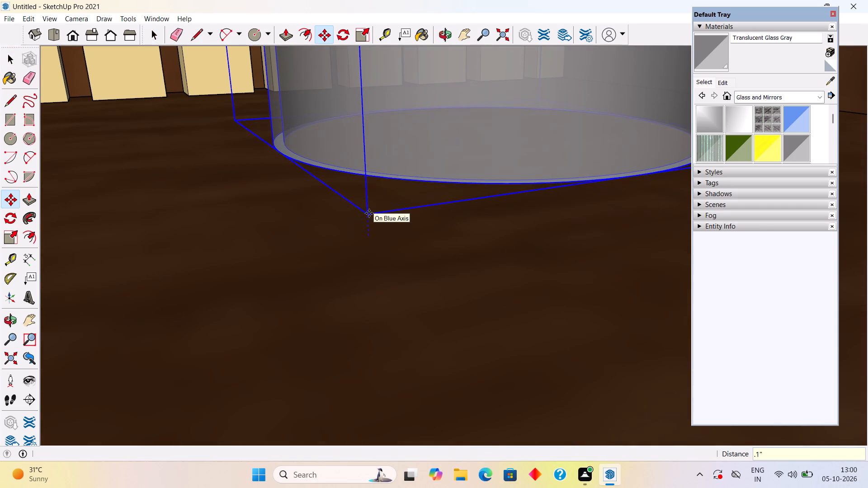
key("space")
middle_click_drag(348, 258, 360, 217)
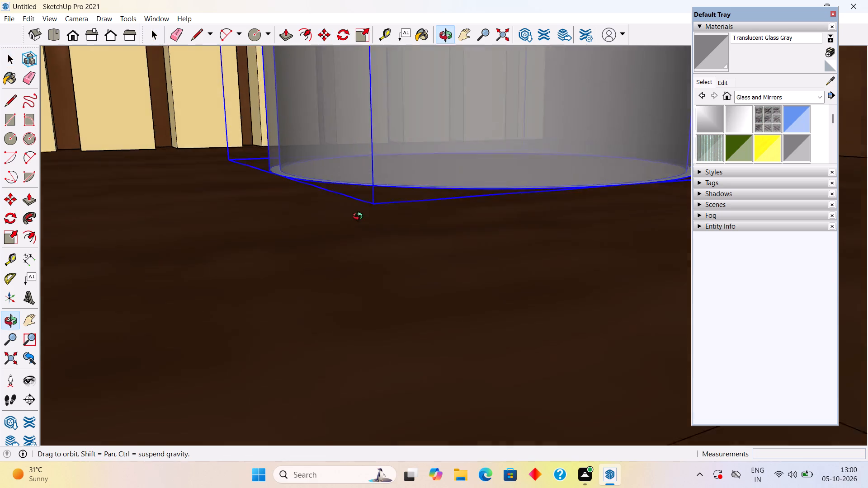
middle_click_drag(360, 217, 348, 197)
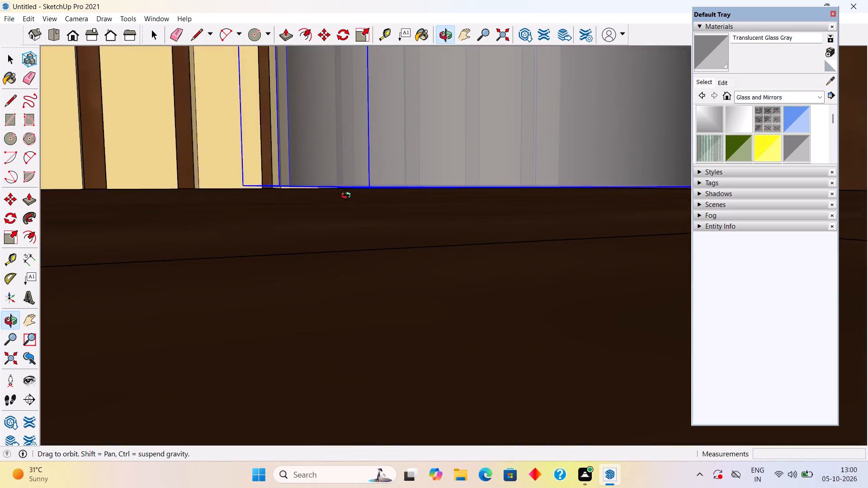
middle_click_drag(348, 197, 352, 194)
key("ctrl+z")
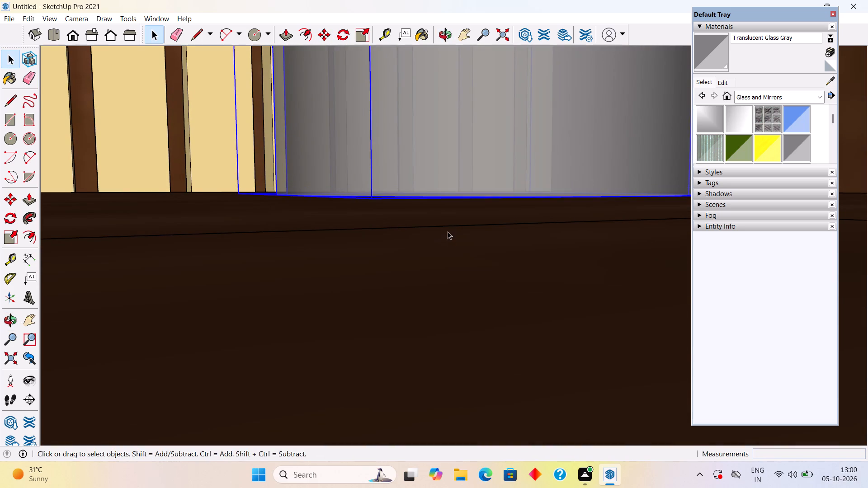
Move the glass container group up .01" along the blue axis from the desk top, and deselect it.
scroll(446, 232, "up", 5)
scroll(321, 145, "up", 5)
scroll(389, 223, "up", 6)
middle_click_drag(379, 191, 378, 205)
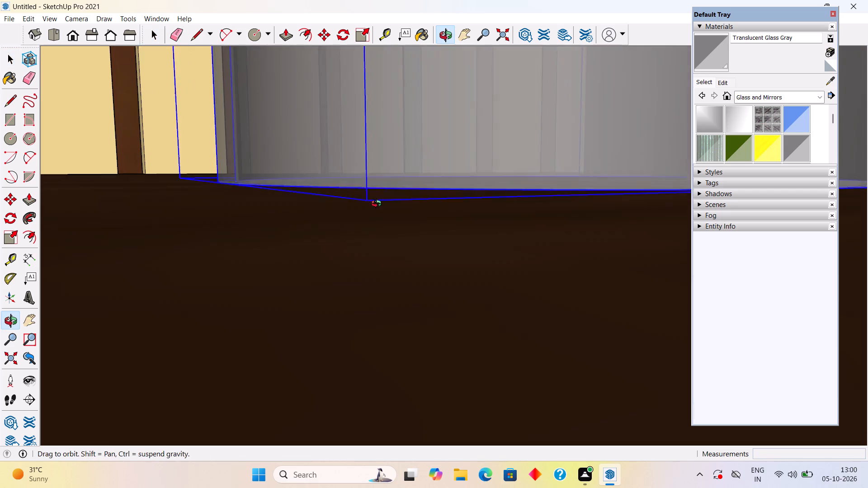
middle_click_drag(378, 205, 378, 217)
scroll(376, 201, "up", 3)
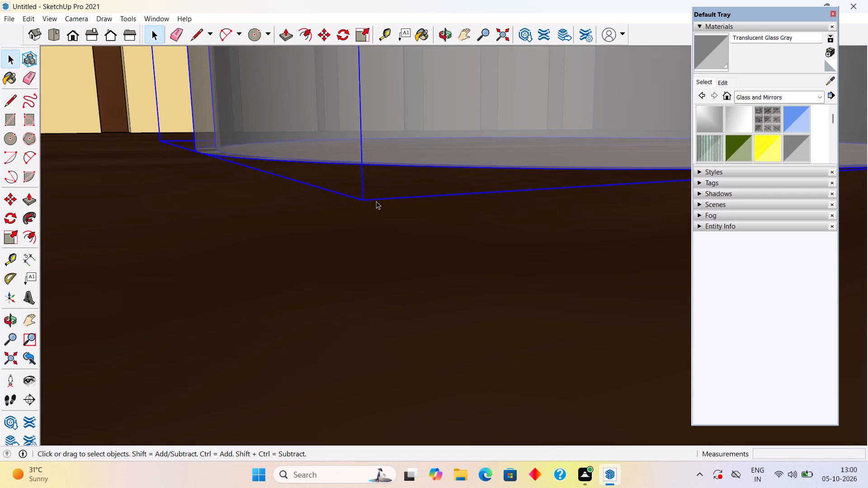
key("m")
left_click(362, 198)
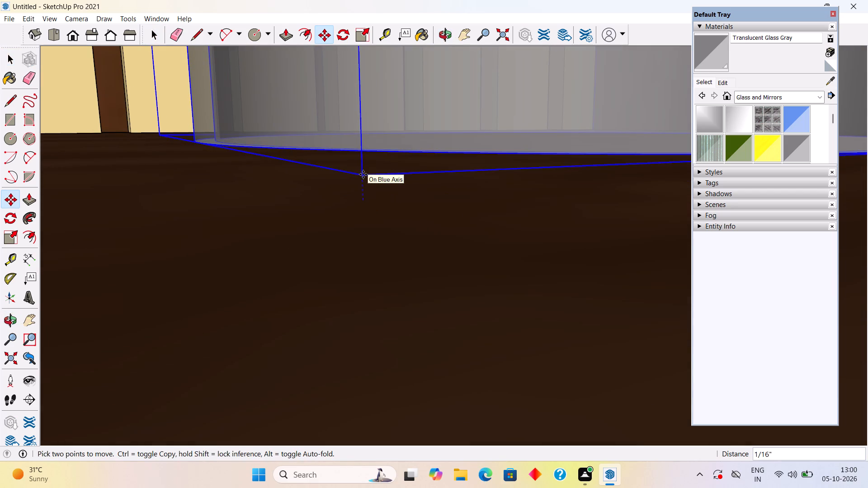
key("period")
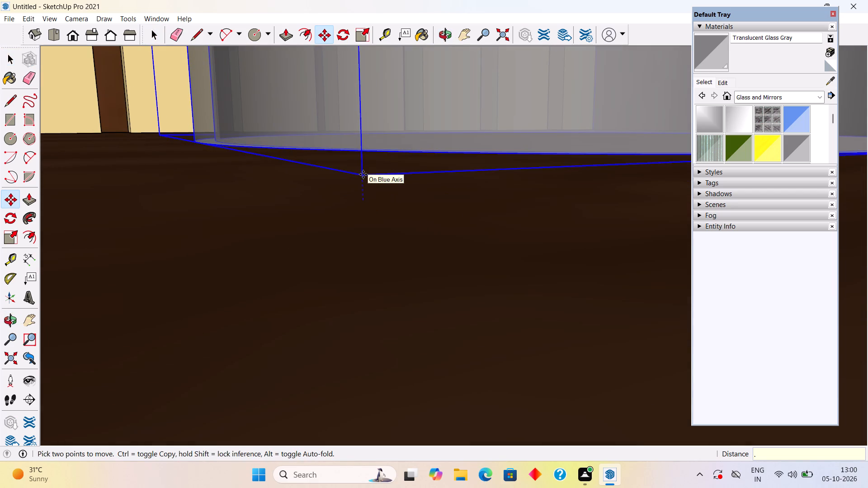
type("01\"")
key("Return")
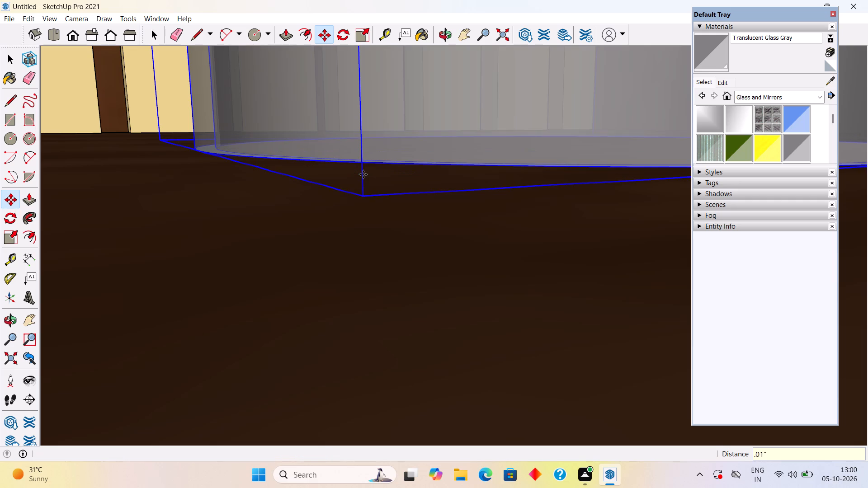
key("space")
scroll(374, 285, "up", 3)
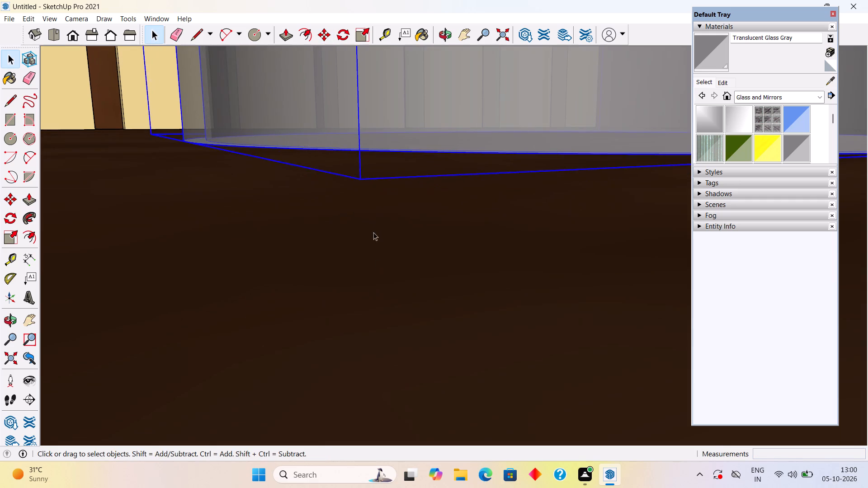
scroll(373, 232, "up", 2)
middle_click_drag(372, 230, 319, 247)
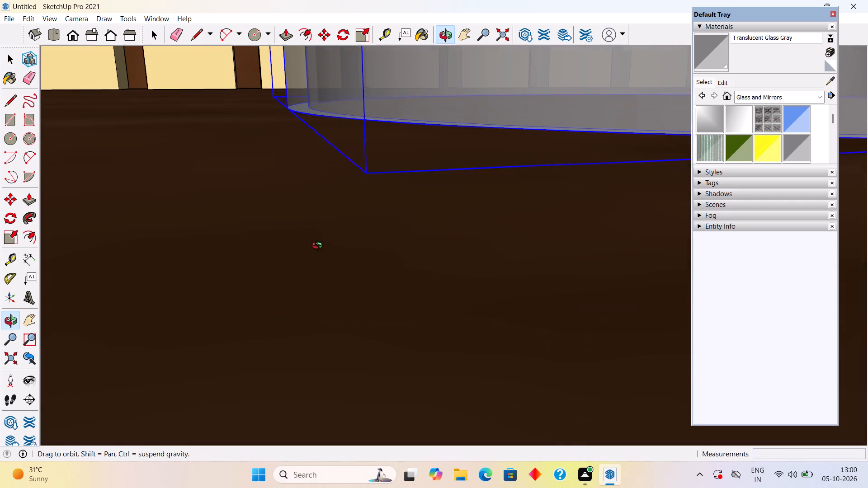
middle_click_drag(319, 247, 319, 247)
scroll(319, 247, "down", 14)
left_click(322, 244)
Review the glass container's placement on the desk and within the whole room model.
scroll(322, 245, "down", 11)
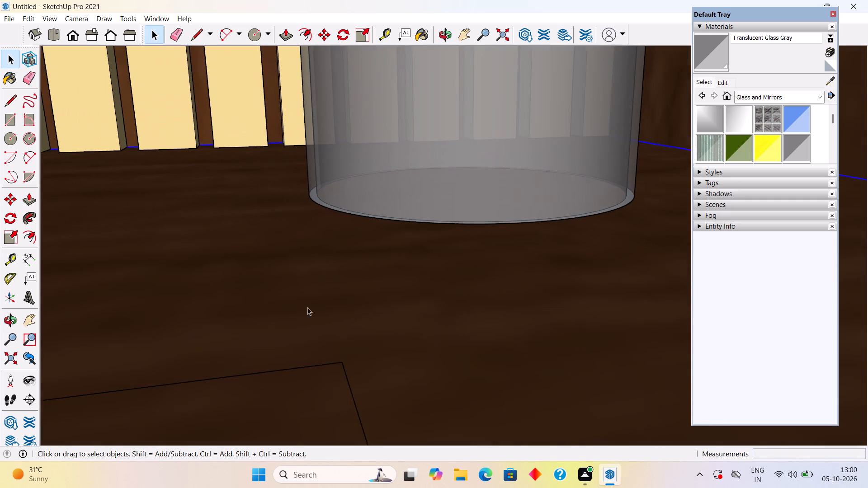
middle_click_drag(319, 368, 307, 366)
scroll(313, 413, "down", 5)
scroll(311, 225, "down", 10)
middle_click_drag(313, 249, 346, 291)
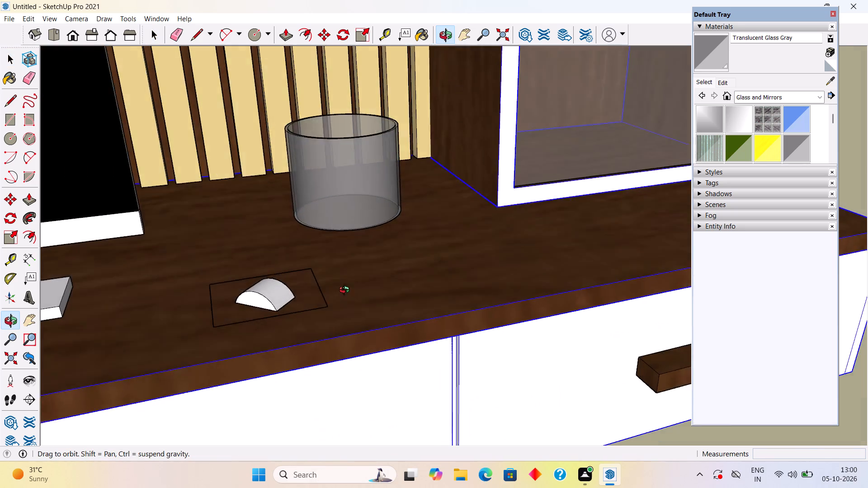
middle_click_drag(346, 291, 348, 329)
scroll(348, 329, "down", 15)
scroll(340, 251, "down", 4)
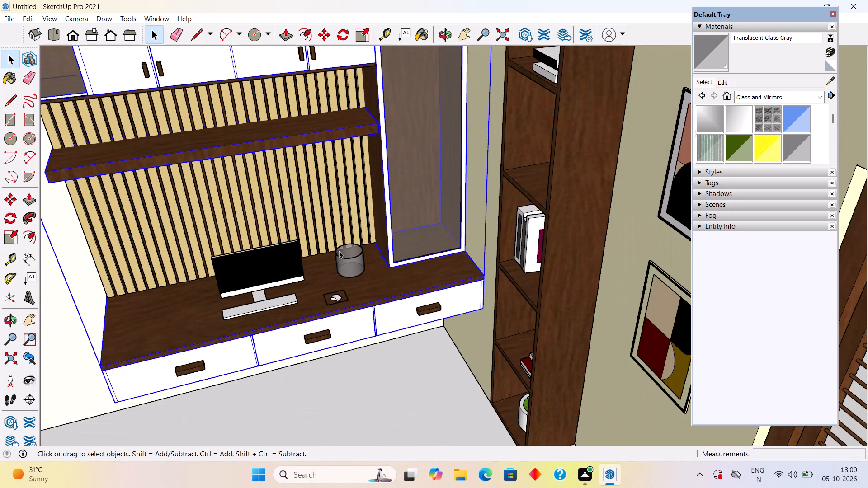
left_click(10, 360)
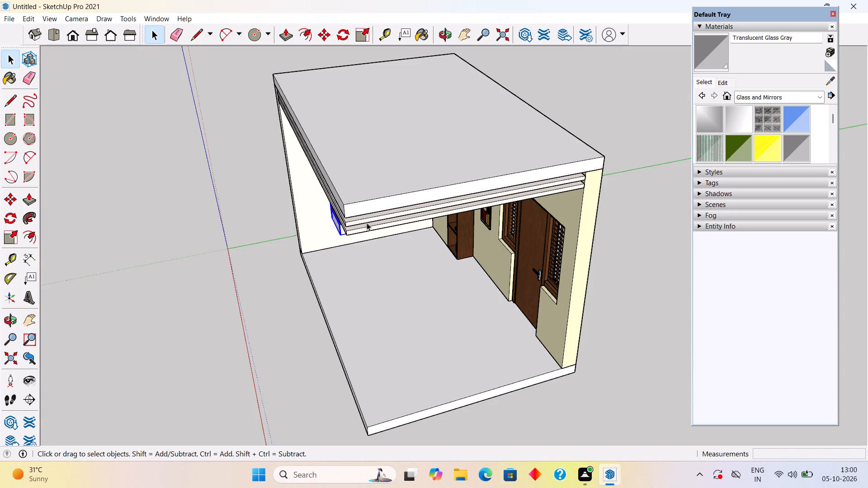
middle_click_drag(371, 210, 373, 117)
left_click(252, 242)
Draw a small circle of .1" radius on the container's bottom, near the inner wall.
scroll(461, 211, "up", 9)
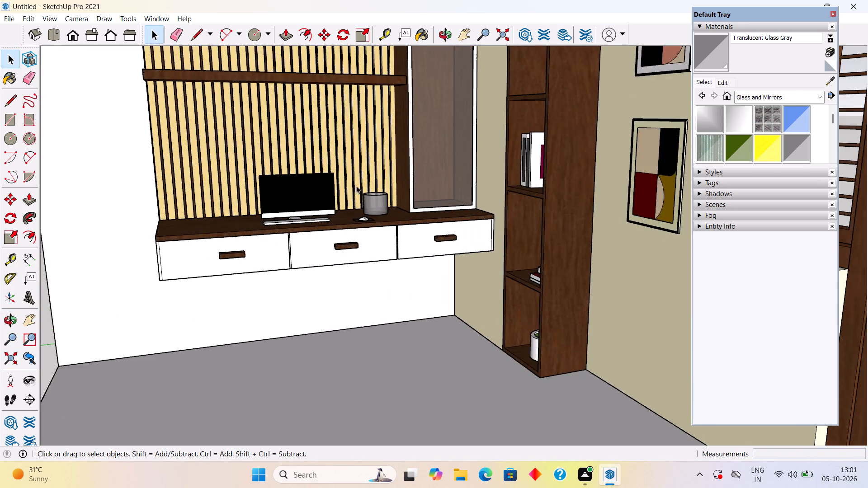
scroll(356, 186, "up", 4)
middle_click_drag(365, 217, 359, 281)
scroll(382, 169, "up", 9)
middle_click_drag(382, 197, 376, 353)
middle_click_drag(375, 169, 389, 277)
scroll(359, 275, "up", 2)
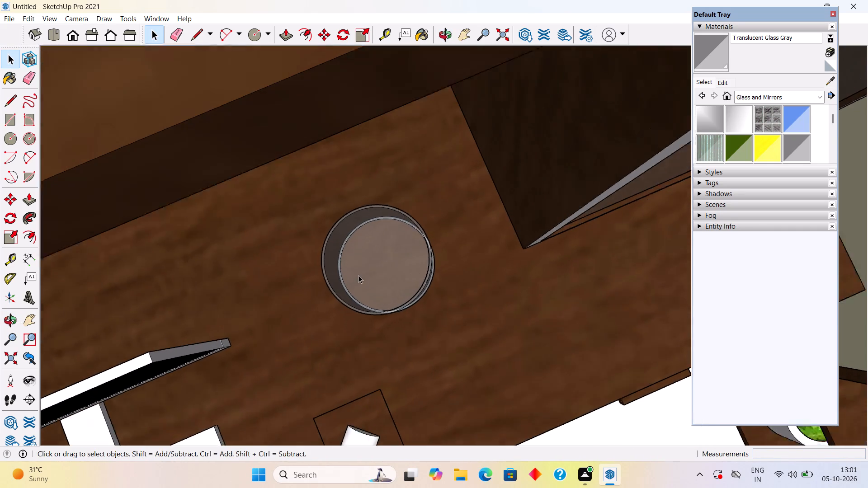
scroll(359, 275, "up", 2)
middle_click_drag(359, 270, 349, 219)
key("c")
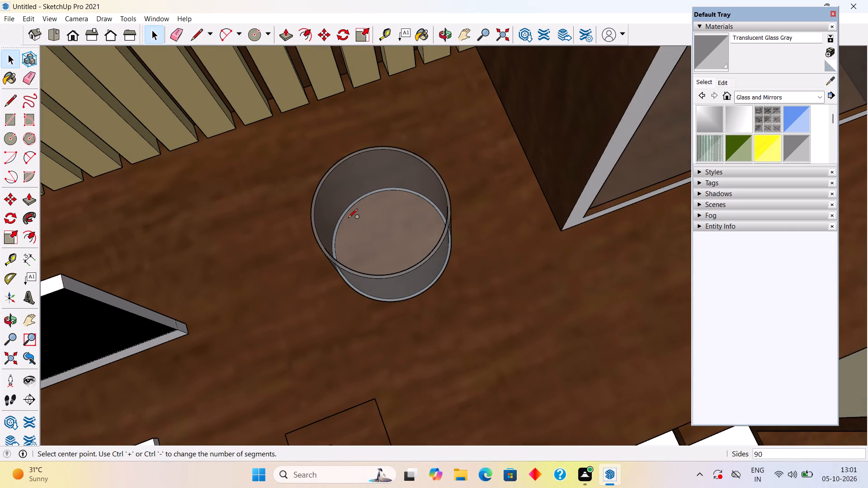
left_click(352, 222)
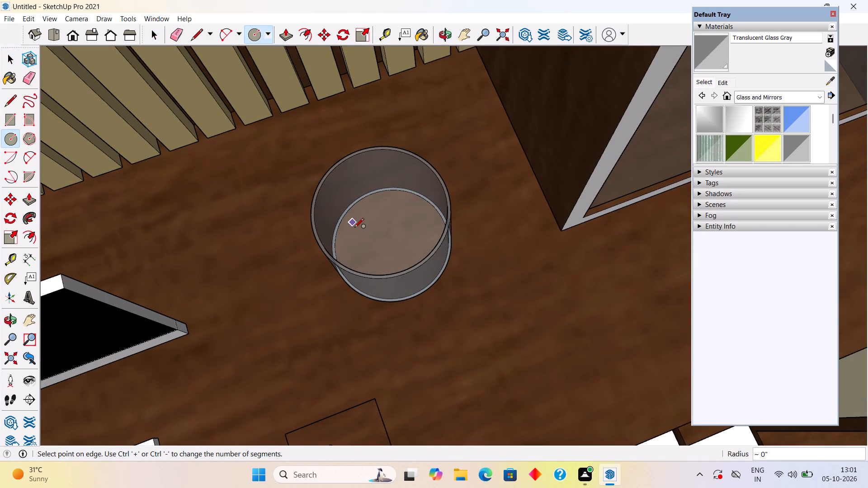
scroll(360, 232, "up", 8)
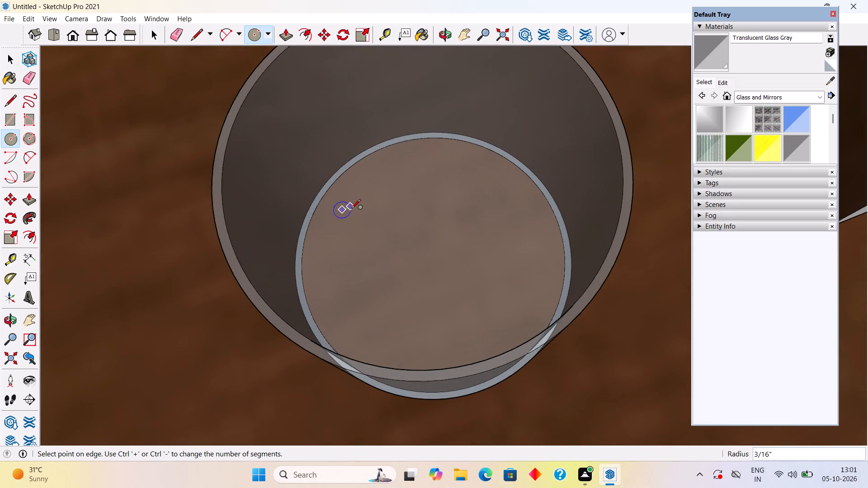
type(".1\"")
key("Return")
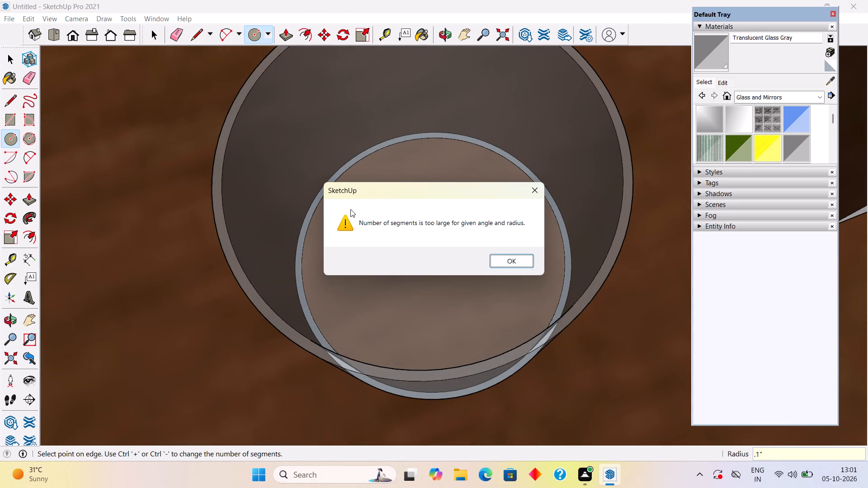
left_click(507, 264)
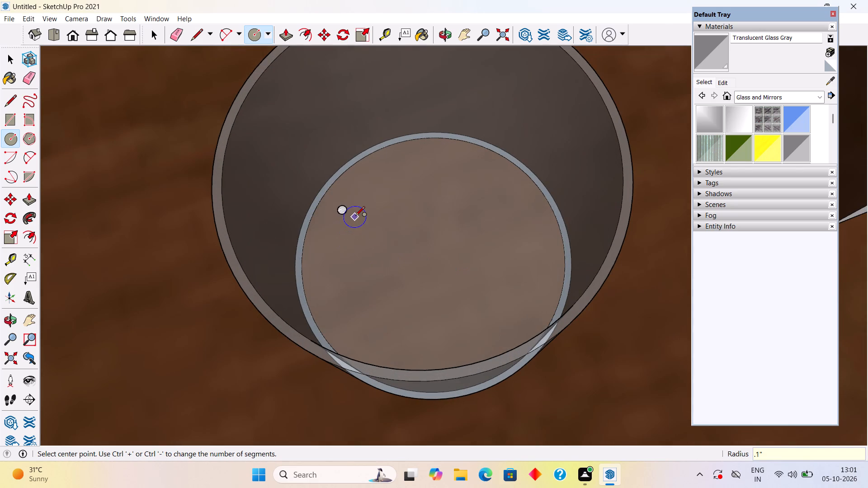
key("space")
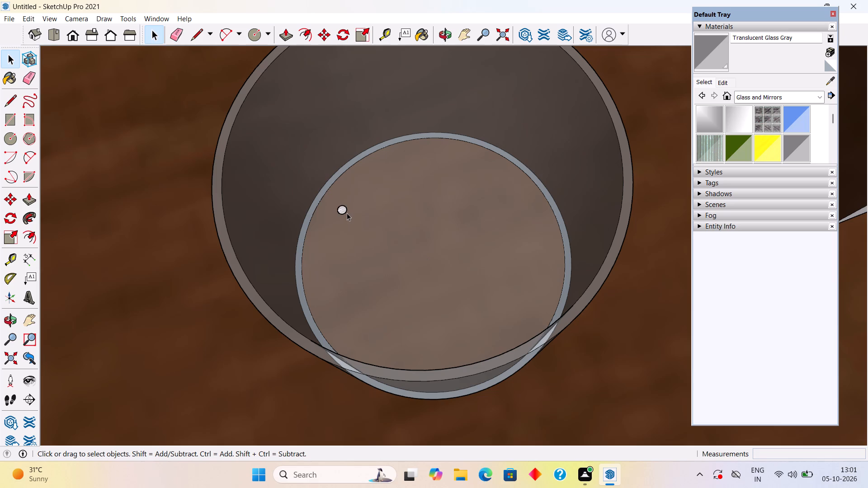
Push/Pull the small circle up 4 13/16" to the container's rim height, forming a thin rod inside it.
key("p")
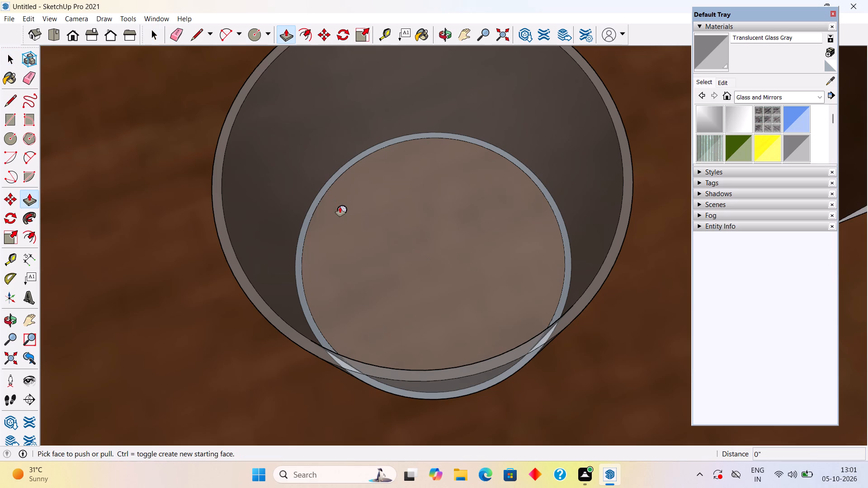
left_click(340, 207)
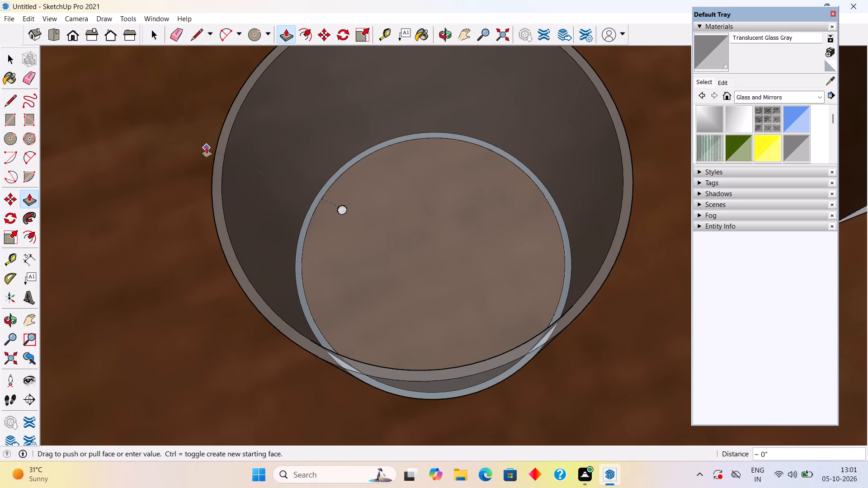
left_click(220, 127)
middle_click_drag(328, 219, 533, 133)
scroll(392, 311, "down", 1)
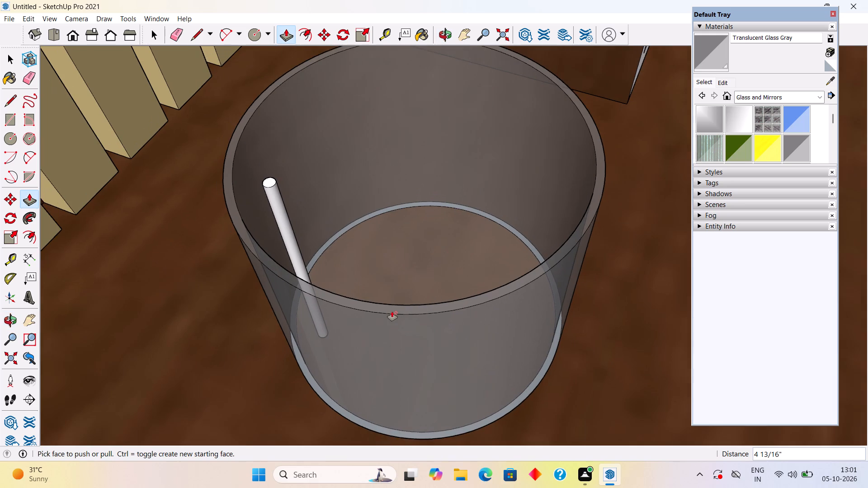
scroll(392, 311, "down", 1)
scroll(361, 288, "down", 1)
middle_click_drag(357, 288, 436, 244)
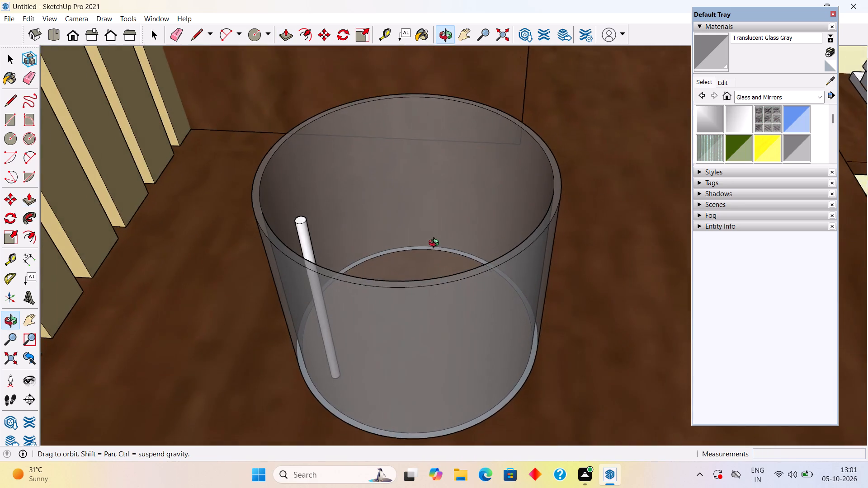
middle_click_drag(436, 244, 276, 202)
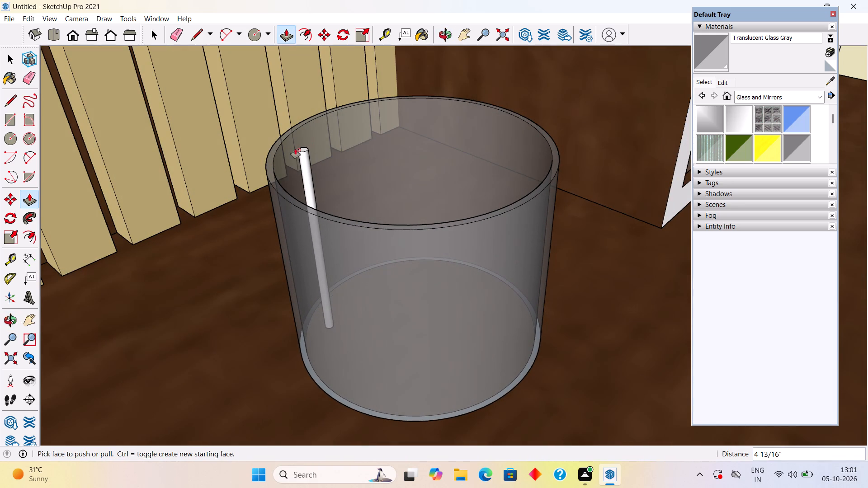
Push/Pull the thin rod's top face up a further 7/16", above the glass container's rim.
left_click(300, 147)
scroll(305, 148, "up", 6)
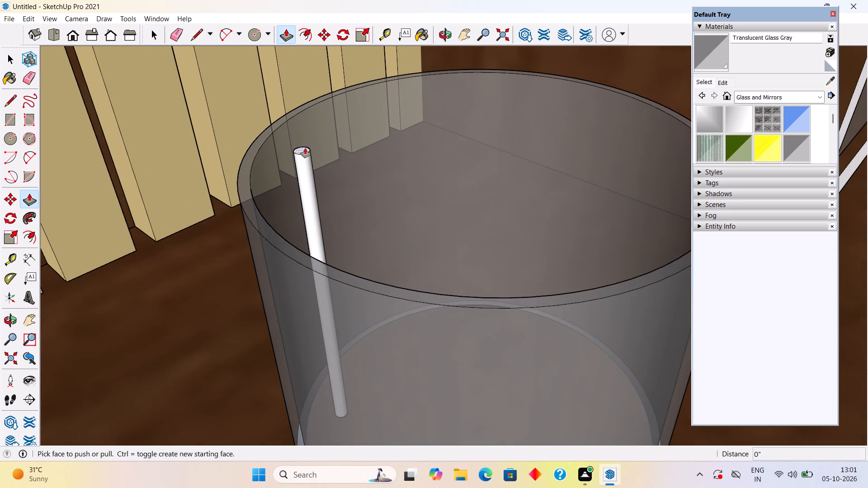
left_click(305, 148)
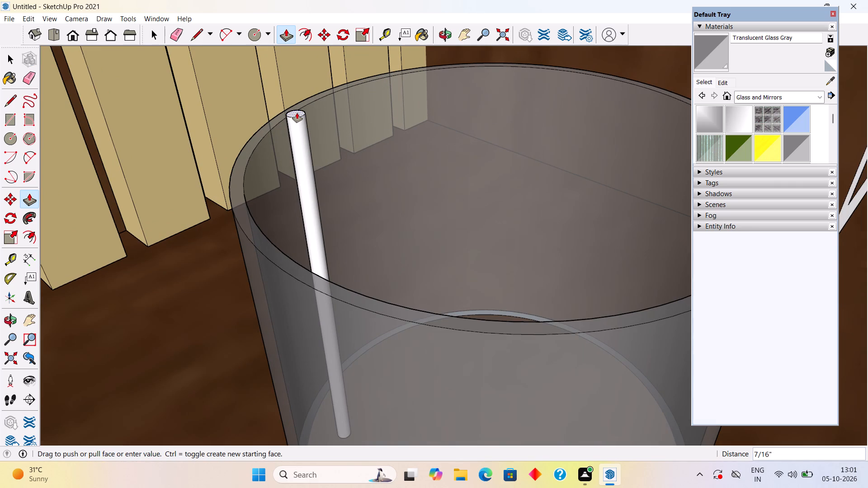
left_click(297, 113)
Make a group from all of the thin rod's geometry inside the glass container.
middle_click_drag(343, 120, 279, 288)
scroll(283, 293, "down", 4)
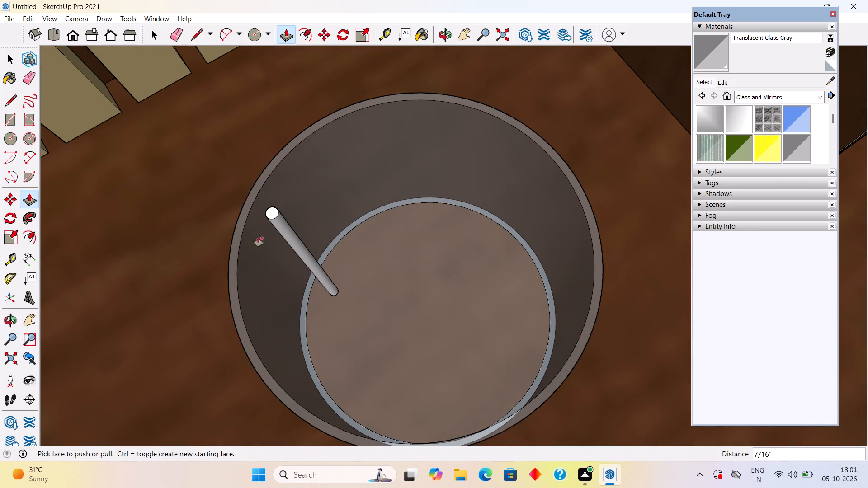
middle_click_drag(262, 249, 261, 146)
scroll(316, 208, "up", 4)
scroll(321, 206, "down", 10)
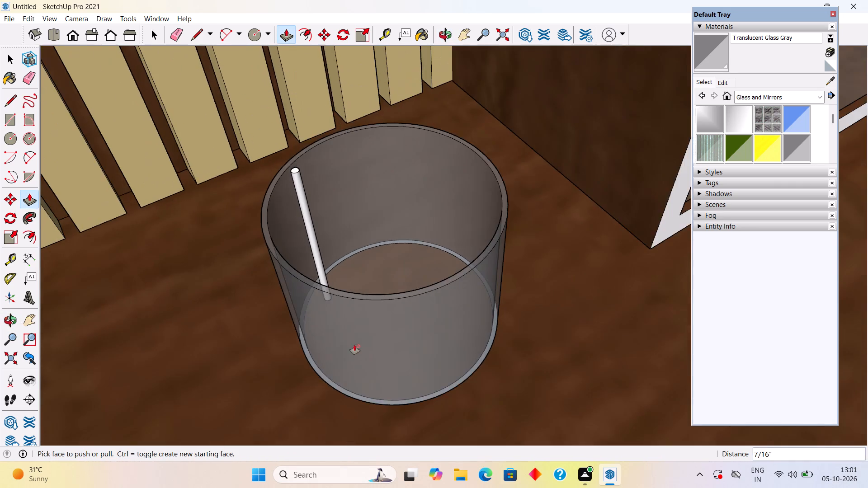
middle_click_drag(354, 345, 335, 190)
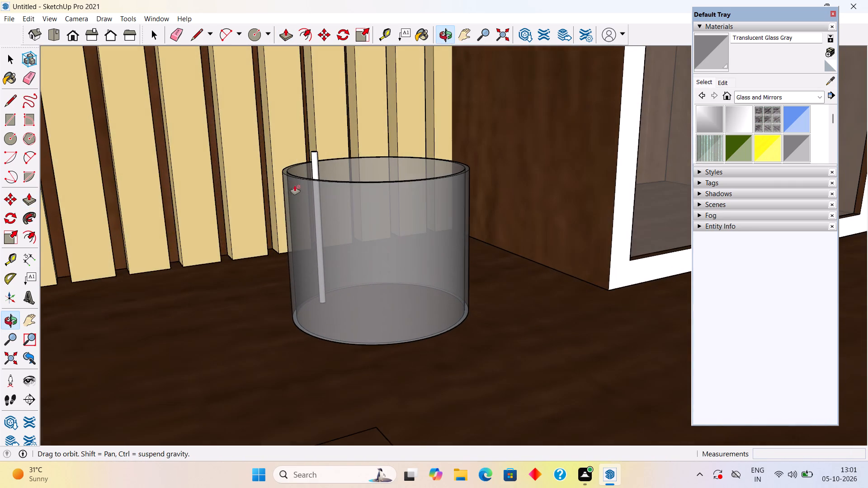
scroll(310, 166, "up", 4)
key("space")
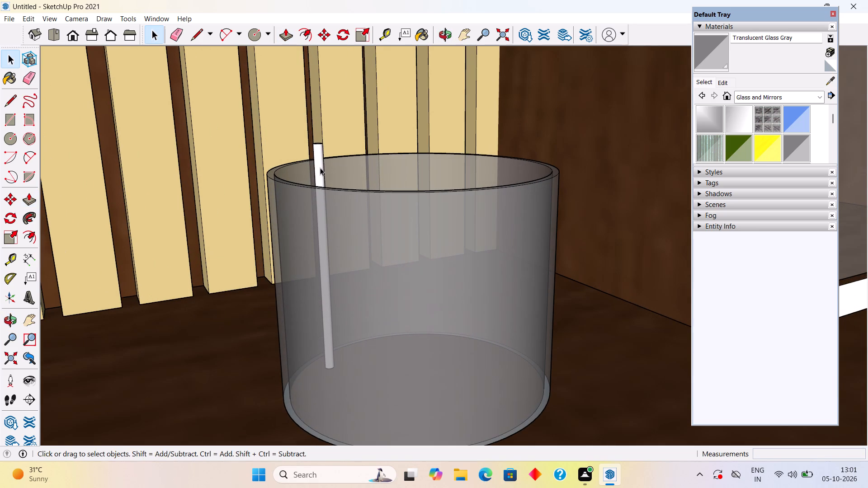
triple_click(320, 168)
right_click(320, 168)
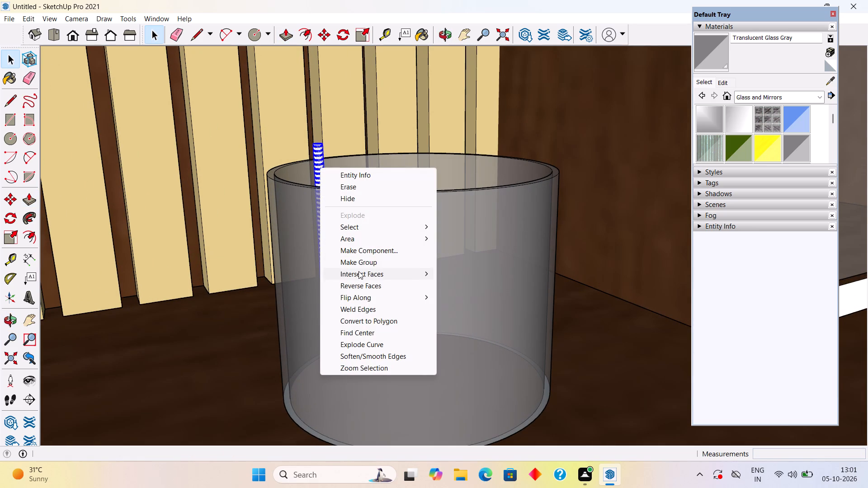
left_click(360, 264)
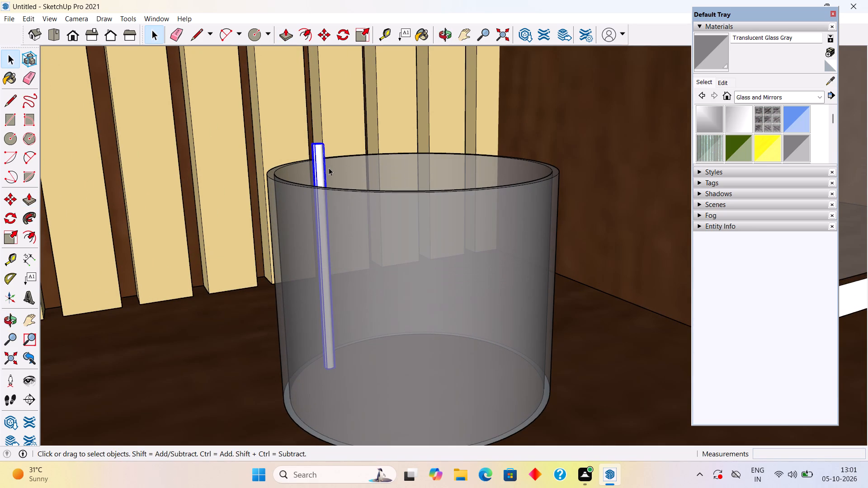
Try to move the rod group inside the glass container, and delete the rod instead.
key("m")
left_click(325, 178)
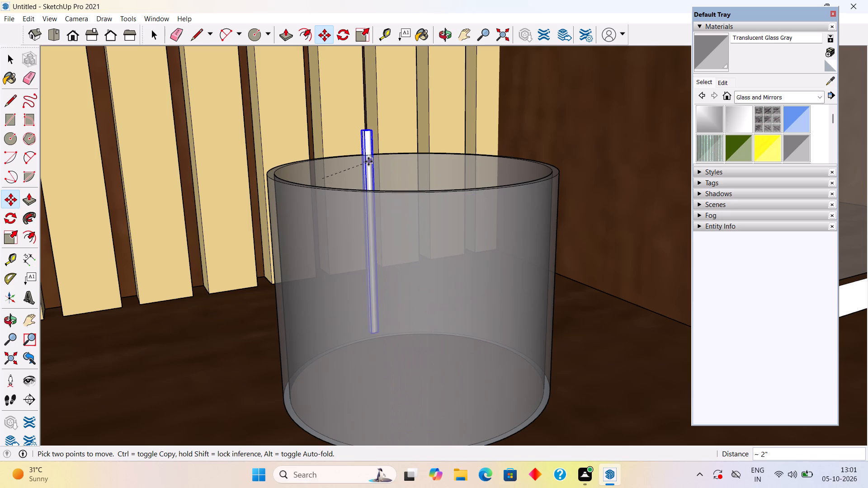
key("space")
key("Delete")
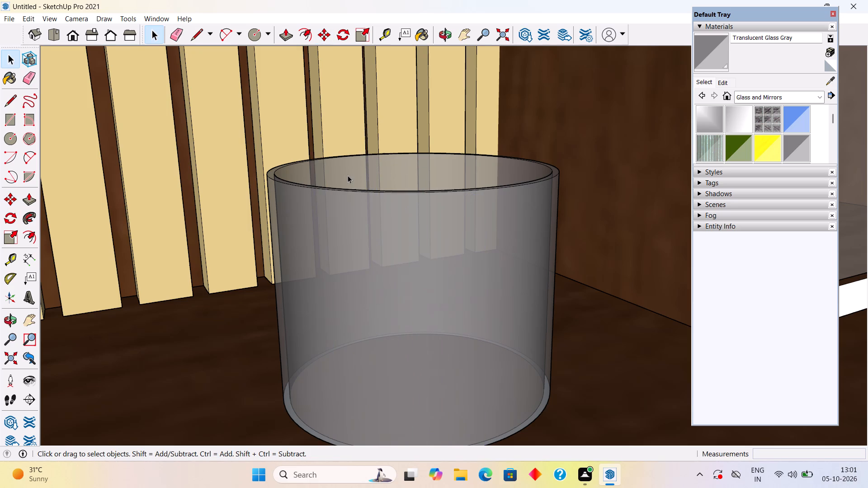
Review the desk area with the empty glass container and the whole room model.
middle_click_drag(348, 175, 356, 228)
scroll(356, 227, "down", 17)
middle_click_drag(353, 239, 350, 244)
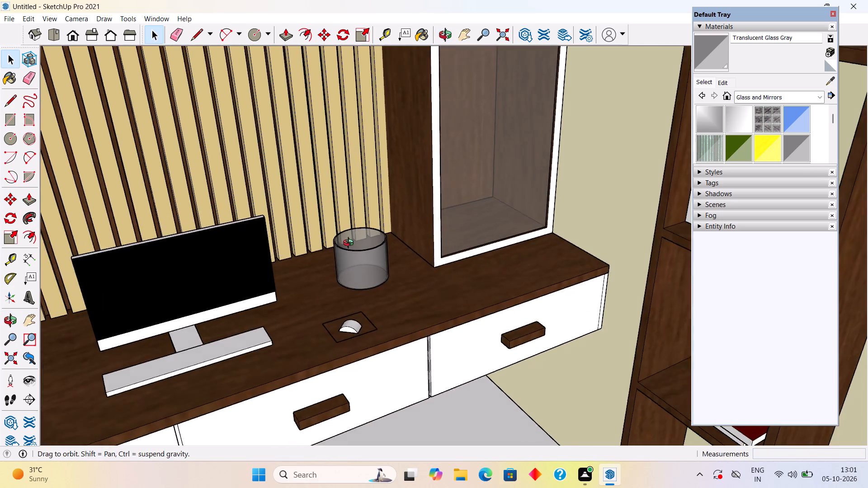
middle_click_drag(350, 244, 350, 312)
scroll(350, 311, "down", 9)
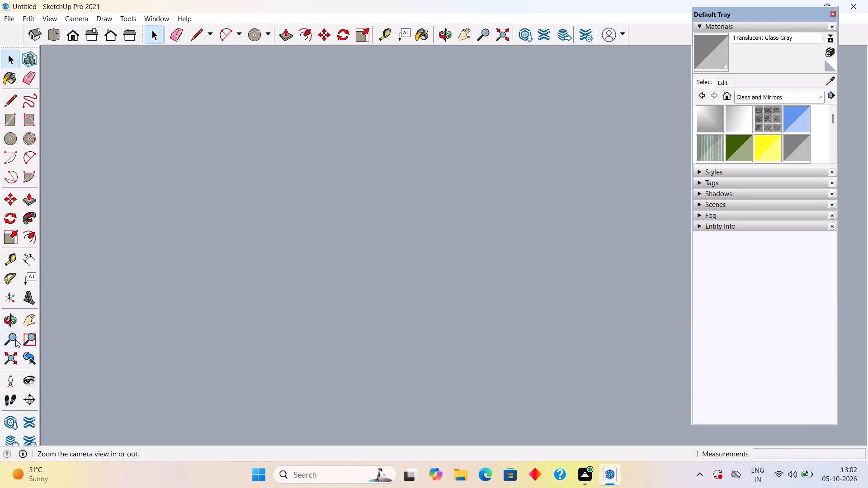
left_click(8, 355)
scroll(347, 329, "up", 2)
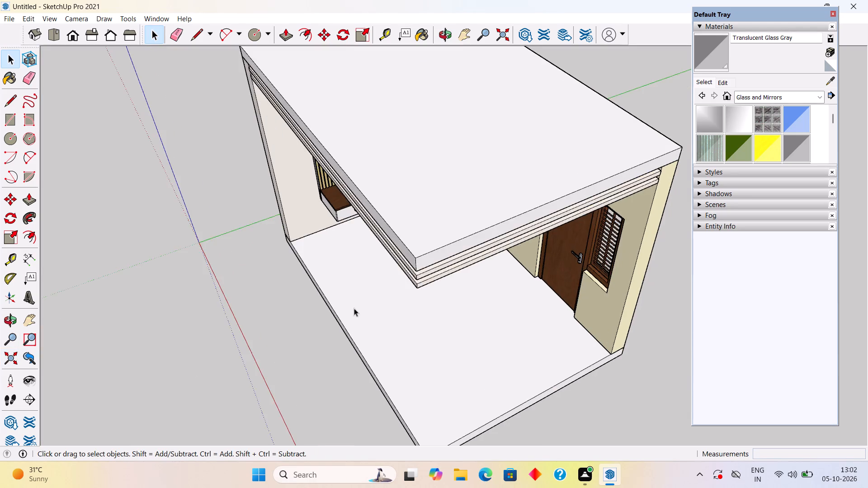
middle_click_drag(356, 274, 363, 181)
scroll(394, 229, "up", 7)
scroll(394, 202, "down", 9)
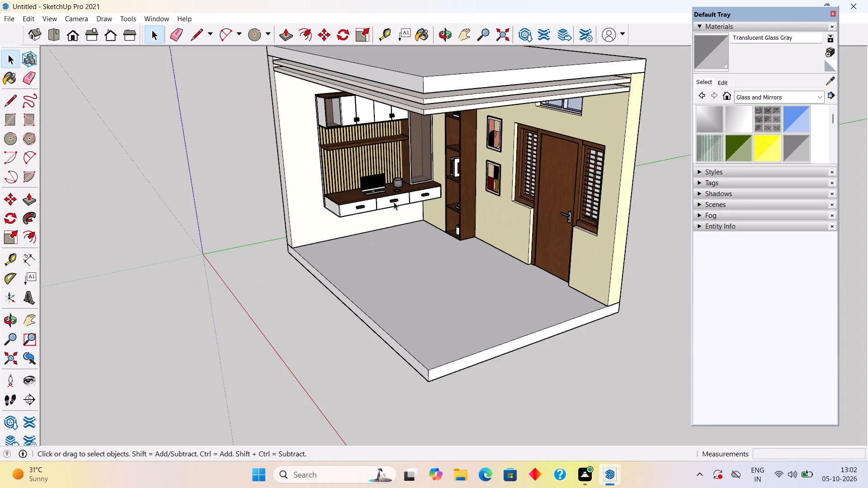
scroll(435, 134, "up", 4)
scroll(375, 183, "up", 2)
middle_click_drag(369, 240, 412, 200)
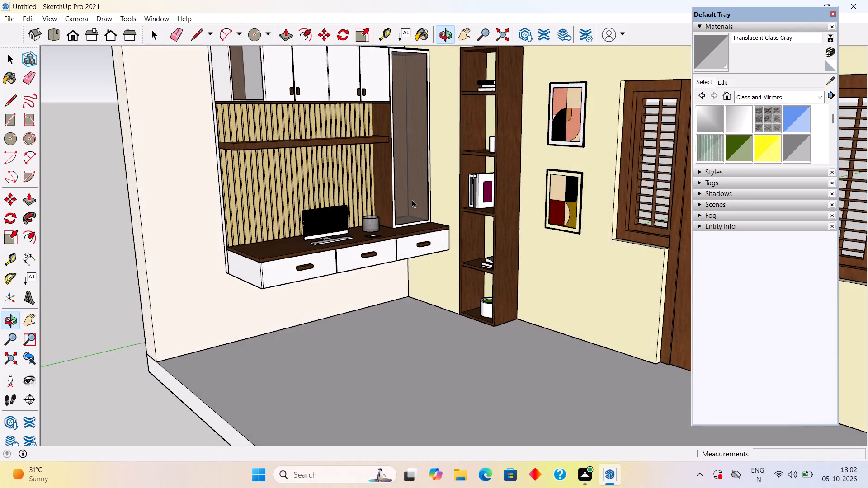
scroll(400, 210, "up", 8)
middle_click_drag(308, 253, 311, 348)
scroll(308, 265, "down", 4)
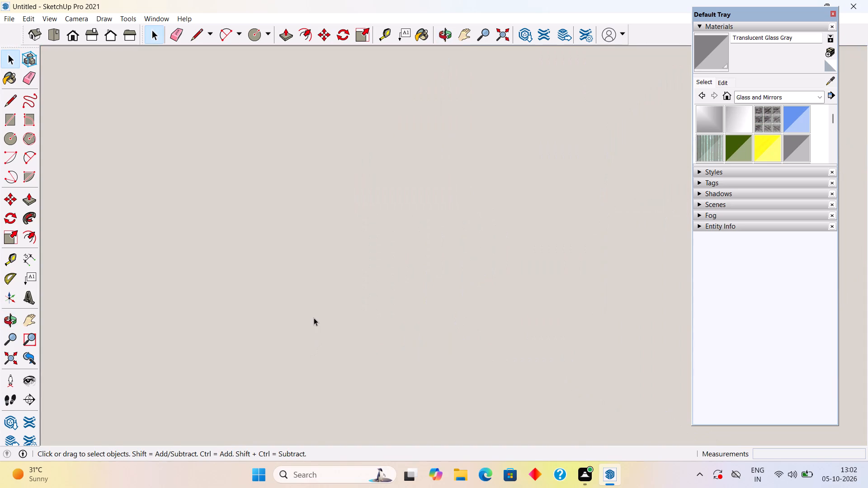
left_click(16, 355)
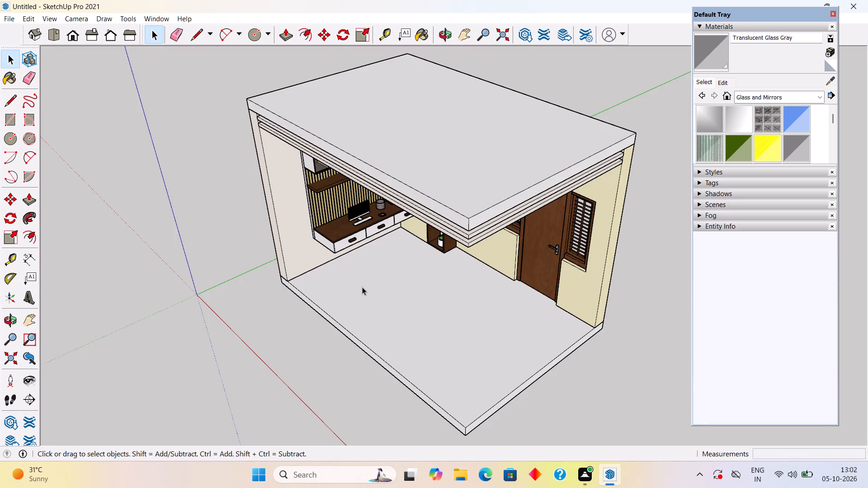
Draw a circle of about 2 11/16" radius on top of the wall shelf, near the end beside the tall glass cabinet.
middle_click_drag(396, 282, 405, 159)
scroll(372, 171, "up", 13)
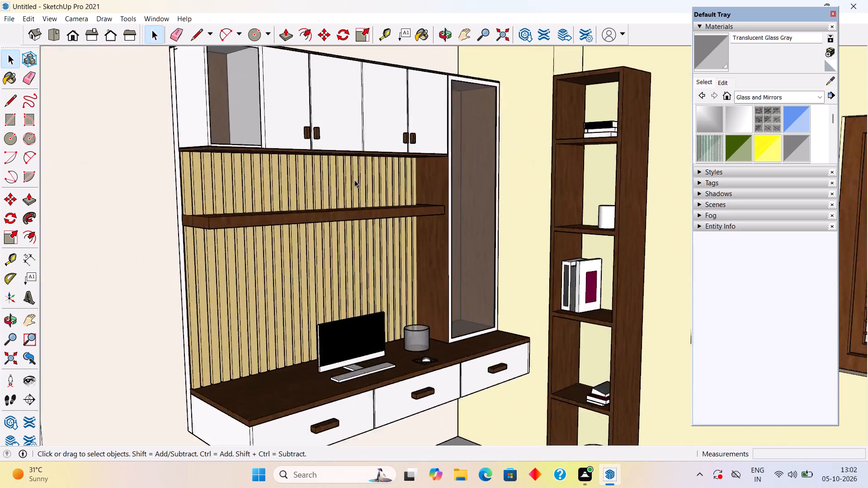
scroll(354, 180, "up", 2)
middle_click_drag(353, 181, 343, 224)
scroll(383, 199, "up", 8)
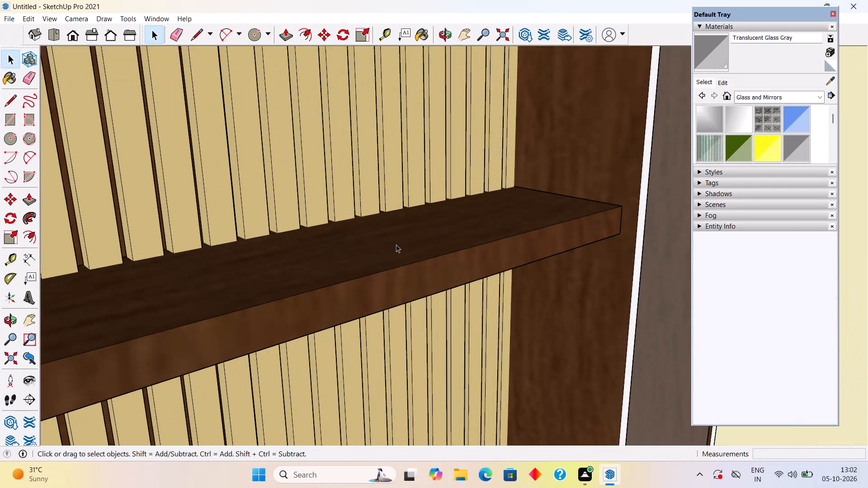
key("c")
left_click(444, 230)
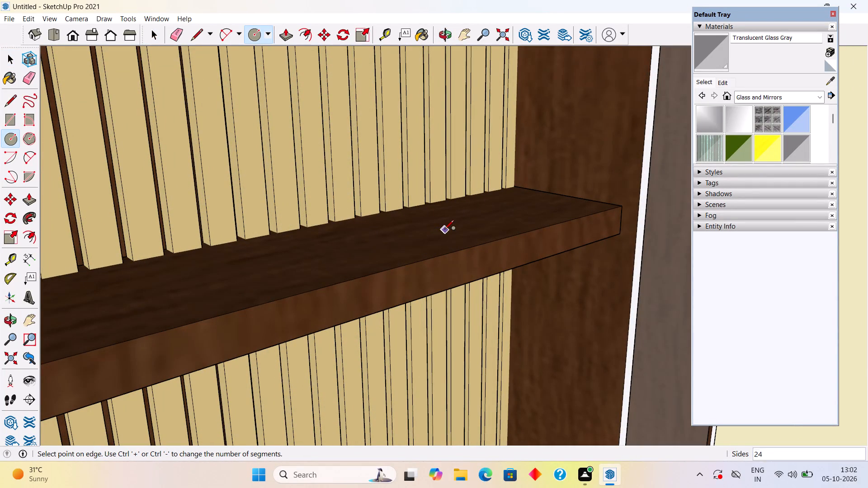
left_click(476, 235)
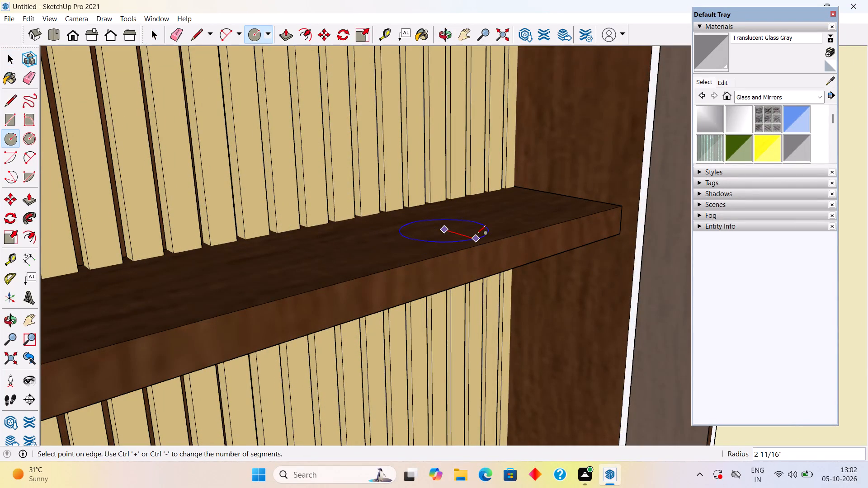
key("space")
Offset the shelf circle's edge slightly inward to form a narrow ring for a pot wall.
key("f")
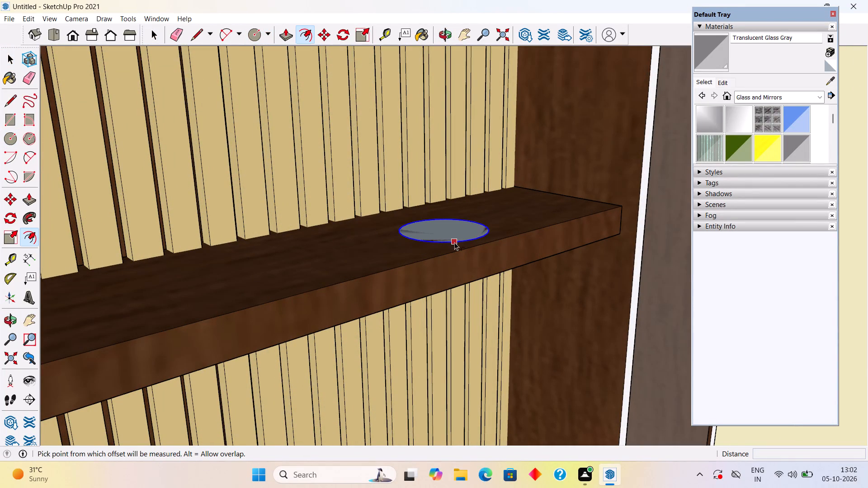
left_click(454, 242)
scroll(456, 239, "up", 7)
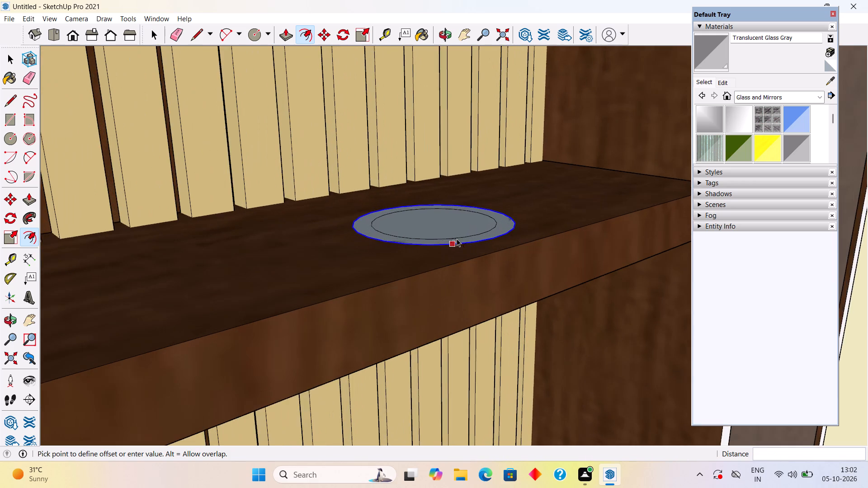
left_click(458, 239)
Push/Pull the outer ring on the shelf up 2 13/16" to form the pot's wall.
middle_click_drag(453, 200, 454, 264)
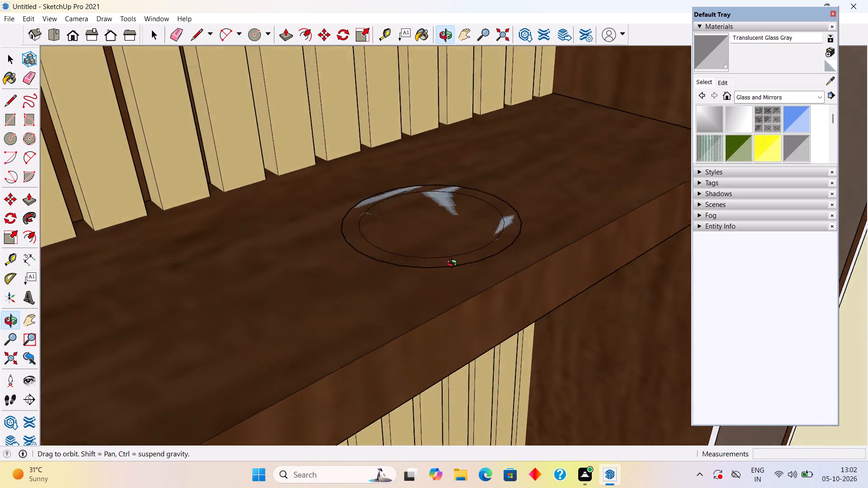
middle_click_drag(454, 264, 474, 382)
key("p")
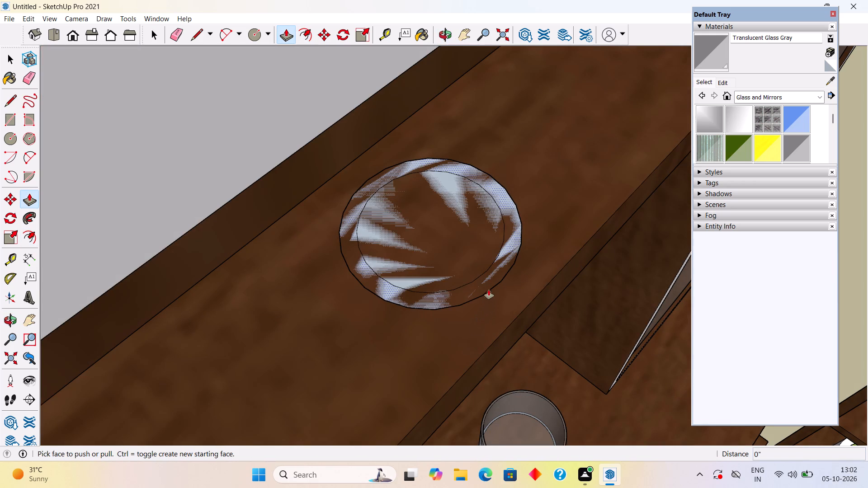
left_click(490, 277)
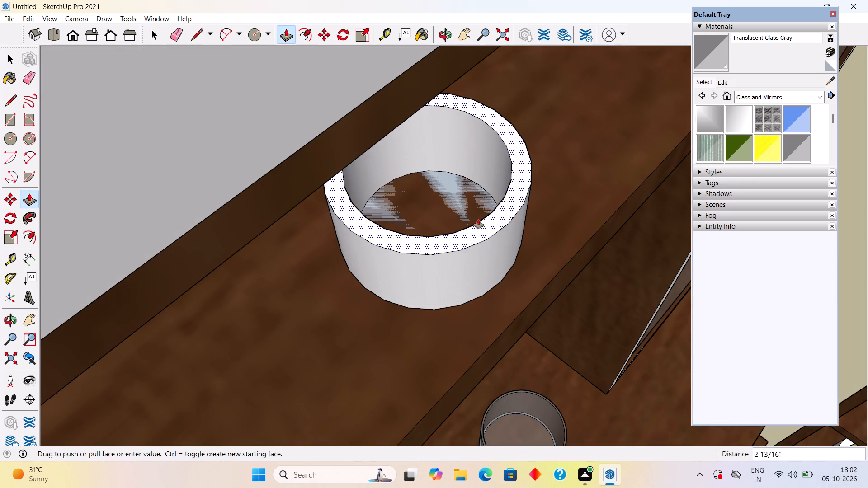
left_click(478, 219)
Push/Pull the pot's inner circle up 3/16" and a further 2 7/16", to just below the rim.
left_click(453, 204)
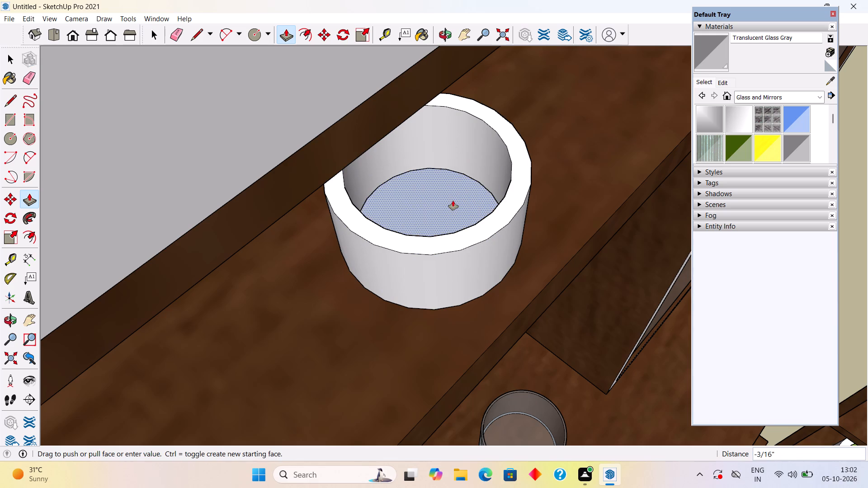
left_click(453, 201)
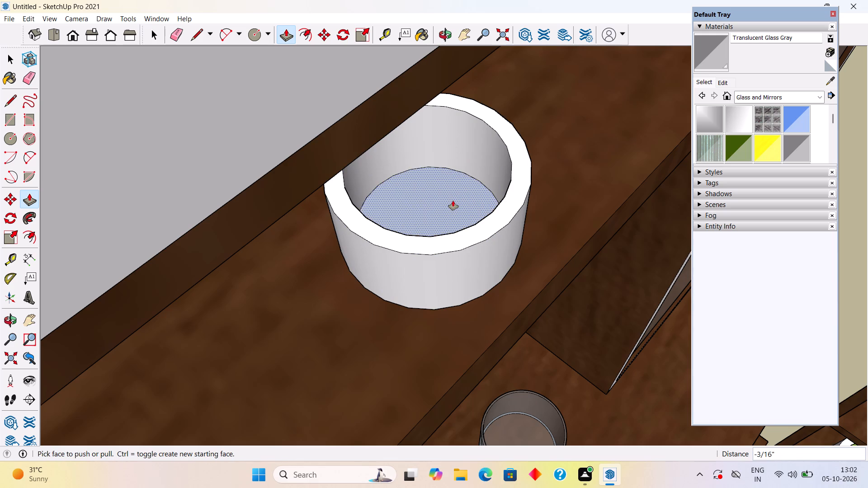
left_click(453, 201)
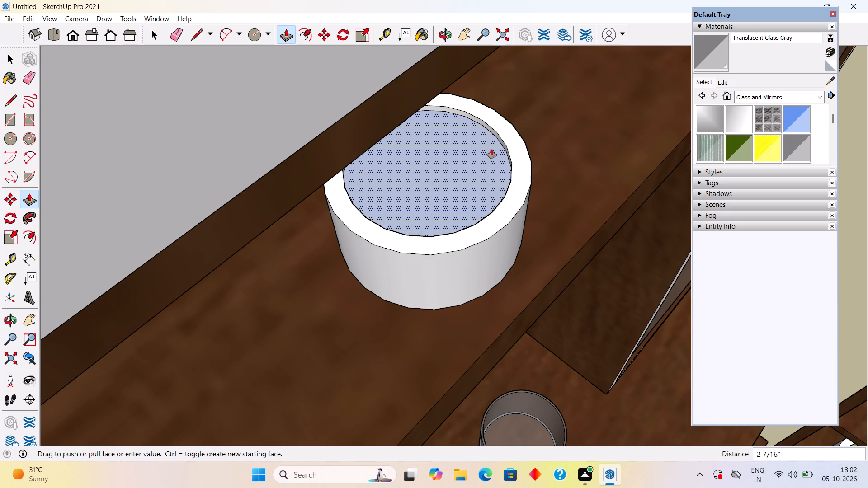
left_click(491, 149)
Make a group from all of the round pot's geometry on the shelf.
key("space")
triple_click(504, 246)
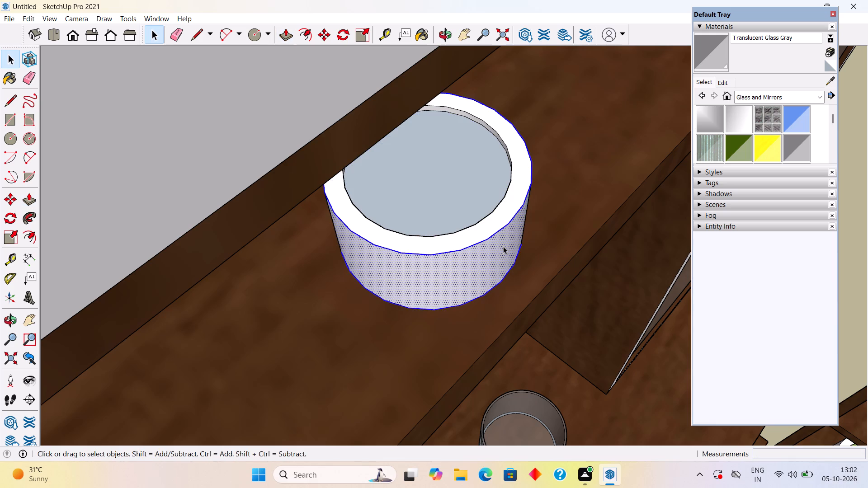
right_click(505, 243)
left_click(535, 339)
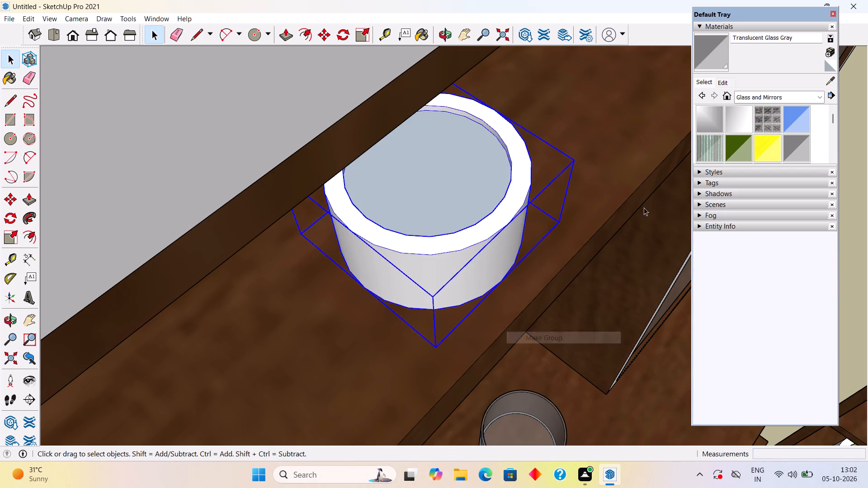
Open the round pot group for editing and paint its inner circular face with Grass Dark Green from the Landscaping, Fencing and Vegetation materials.
left_click(761, 100)
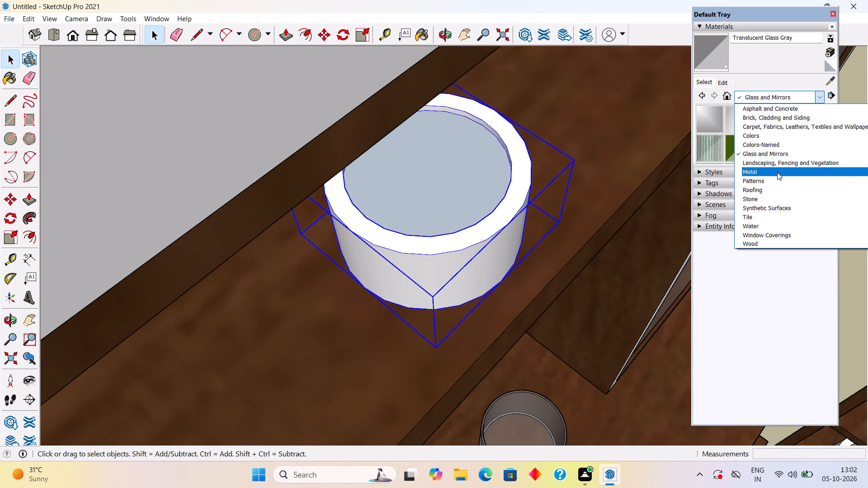
left_click(778, 160)
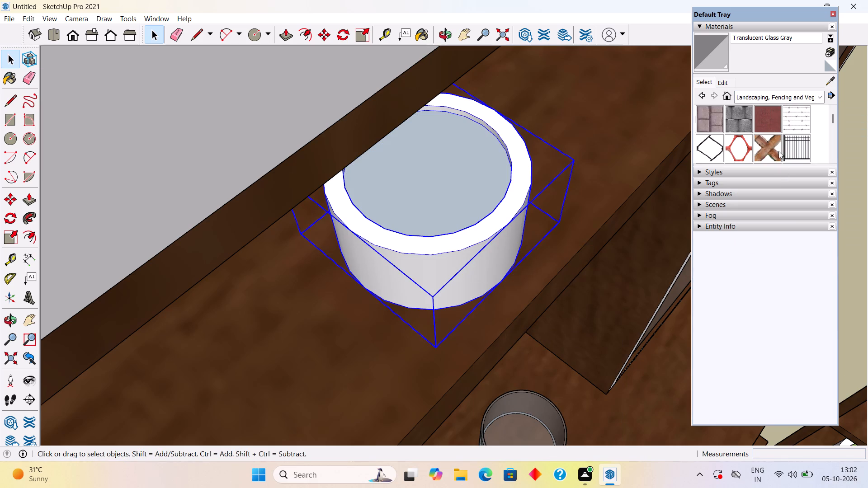
scroll(778, 146, "down", 3)
left_click(457, 204)
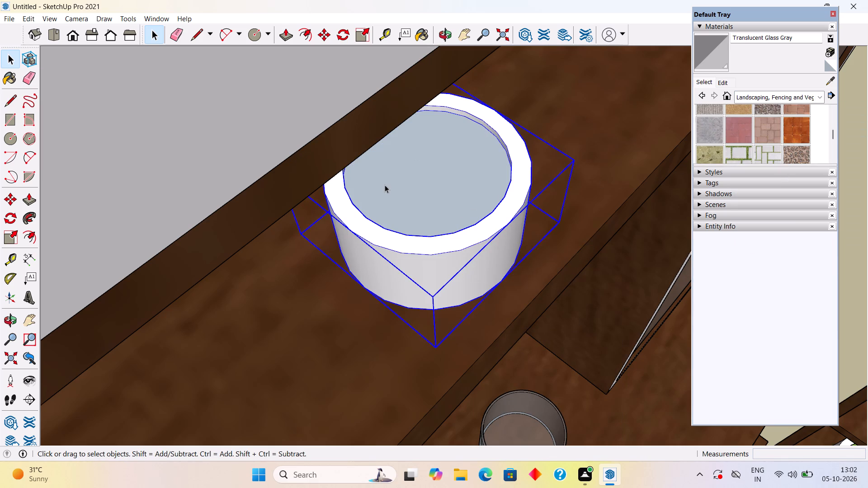
triple_click(385, 185)
left_click(385, 185)
left_click(416, 202)
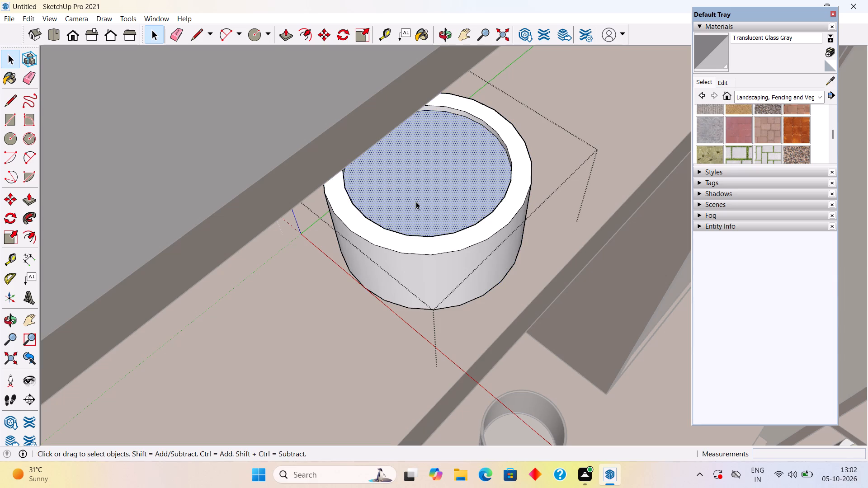
scroll(795, 130, "down", 3)
scroll(796, 130, "up", 2)
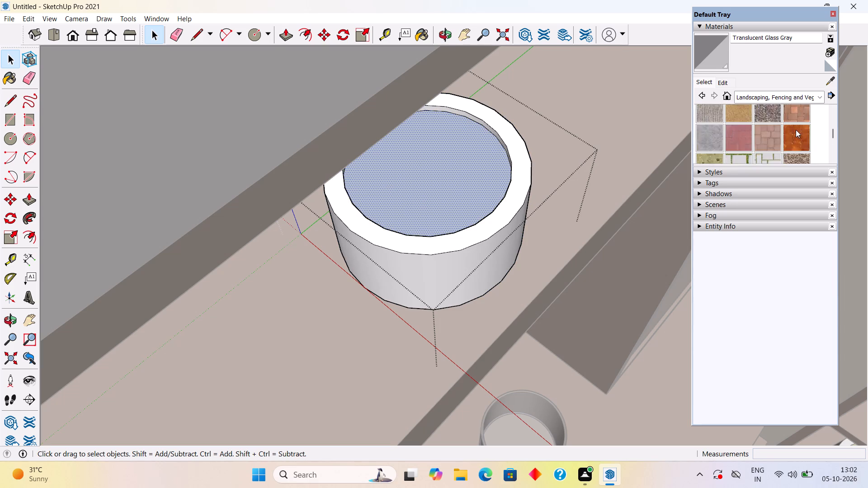
scroll(796, 130, "up", 3)
left_click(797, 127)
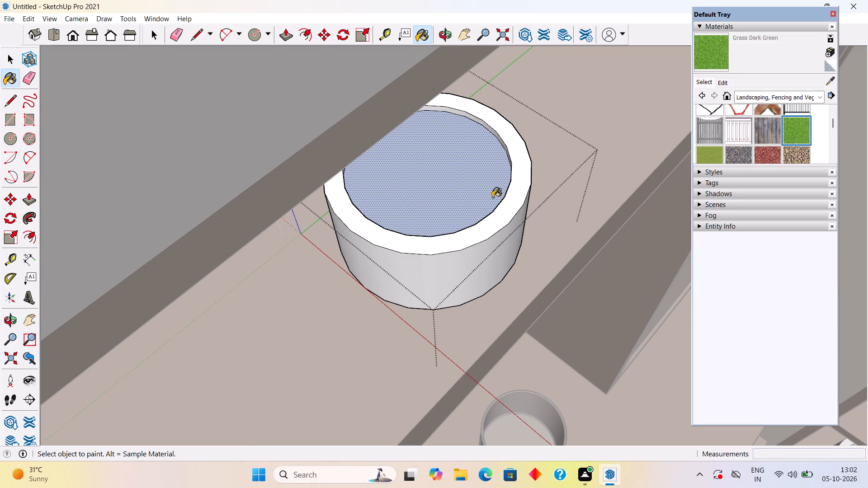
left_click(471, 198)
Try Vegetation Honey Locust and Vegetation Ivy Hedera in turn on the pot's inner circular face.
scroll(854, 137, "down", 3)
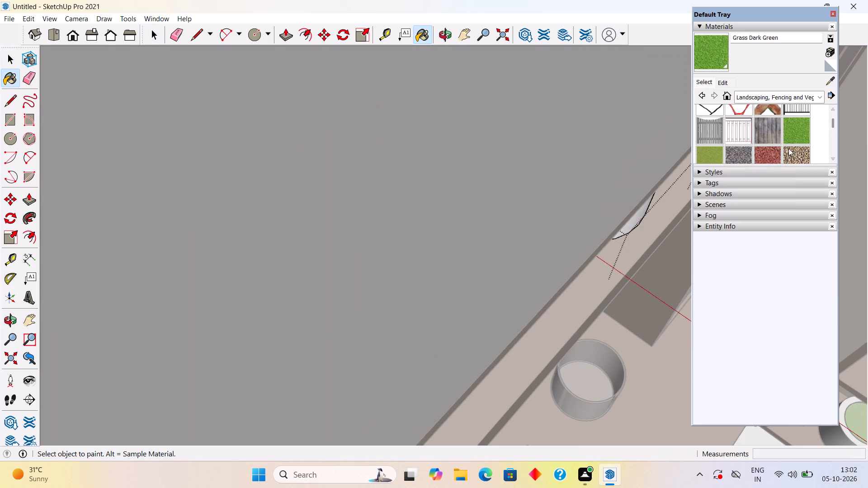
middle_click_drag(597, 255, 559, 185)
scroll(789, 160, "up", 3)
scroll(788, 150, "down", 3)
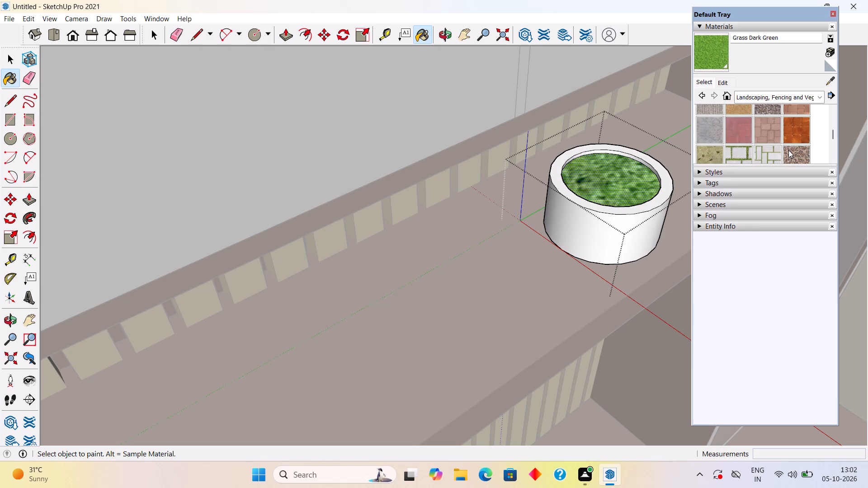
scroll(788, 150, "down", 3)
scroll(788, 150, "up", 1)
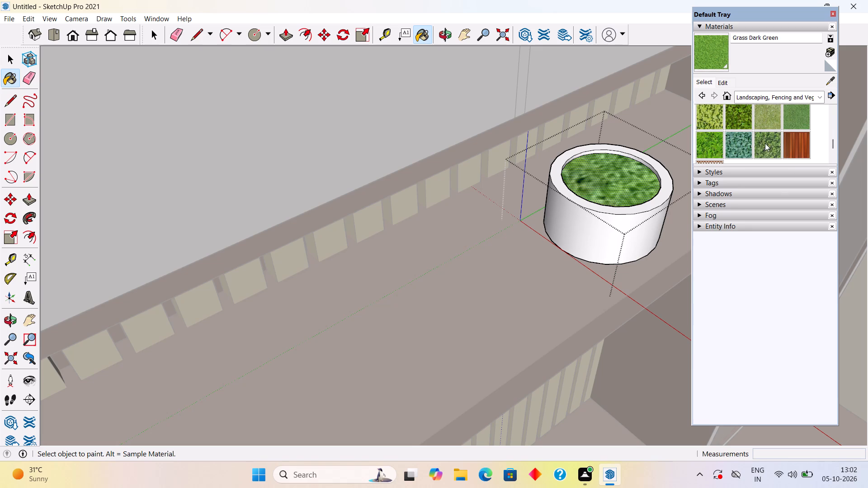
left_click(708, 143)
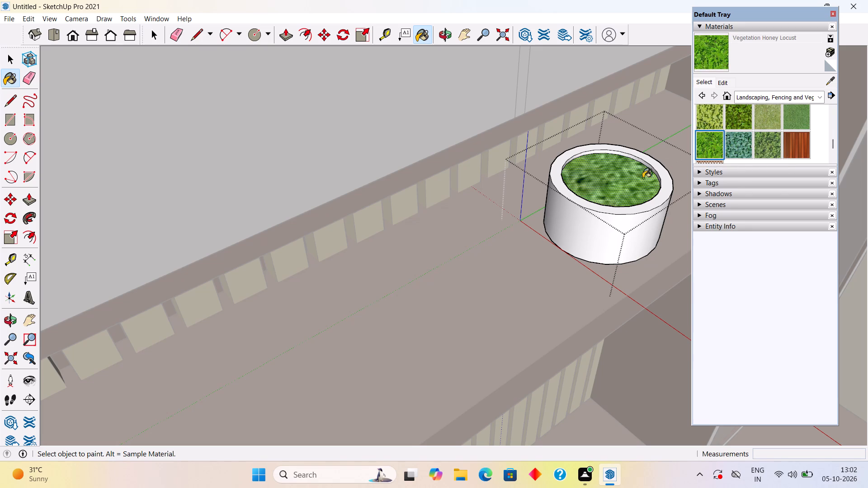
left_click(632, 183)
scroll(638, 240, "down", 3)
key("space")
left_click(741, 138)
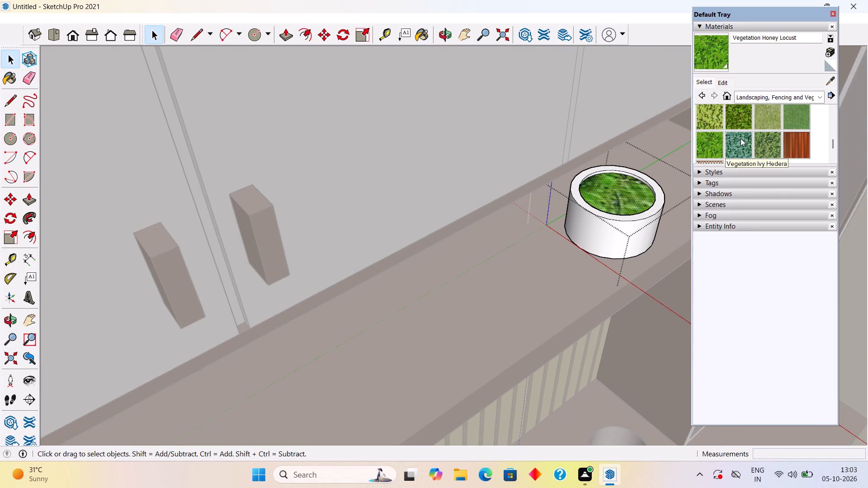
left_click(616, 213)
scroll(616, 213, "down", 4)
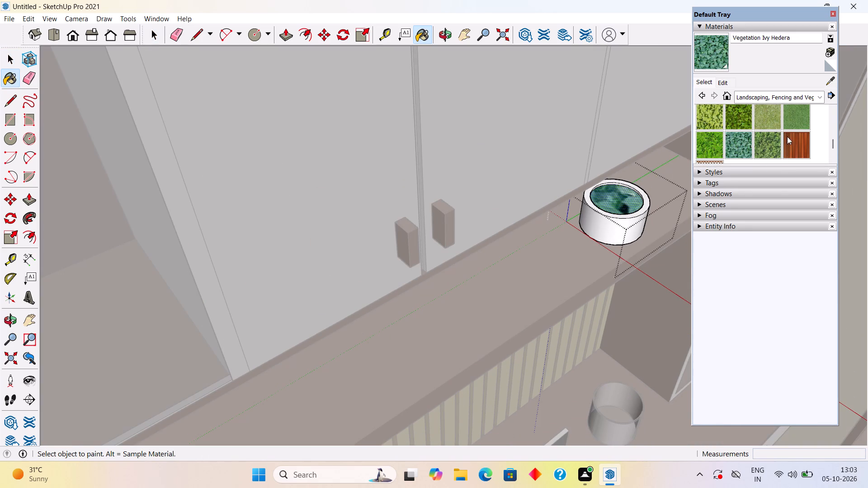
Paint the pot's inner circular face with Vegetation Juniper and close the pot group.
left_click(779, 144)
left_click(621, 207)
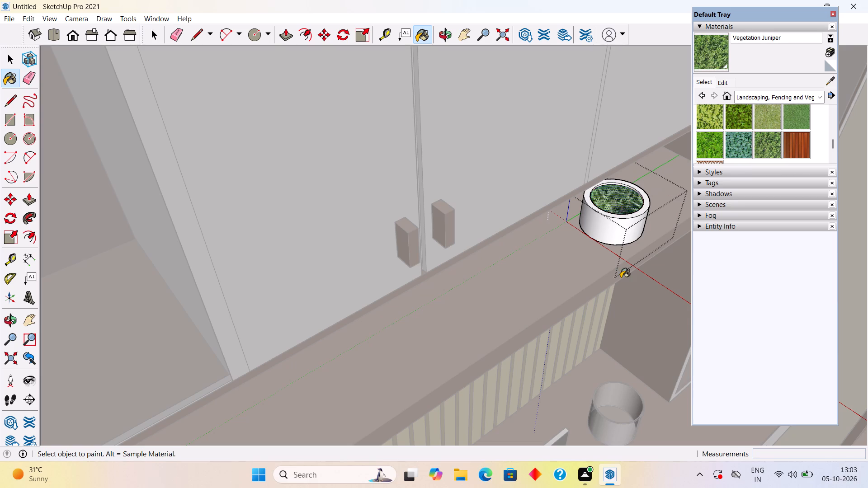
scroll(621, 278, "down", 5)
key("space")
middle_click_drag(494, 337, 460, 273)
scroll(477, 310, "down", 8)
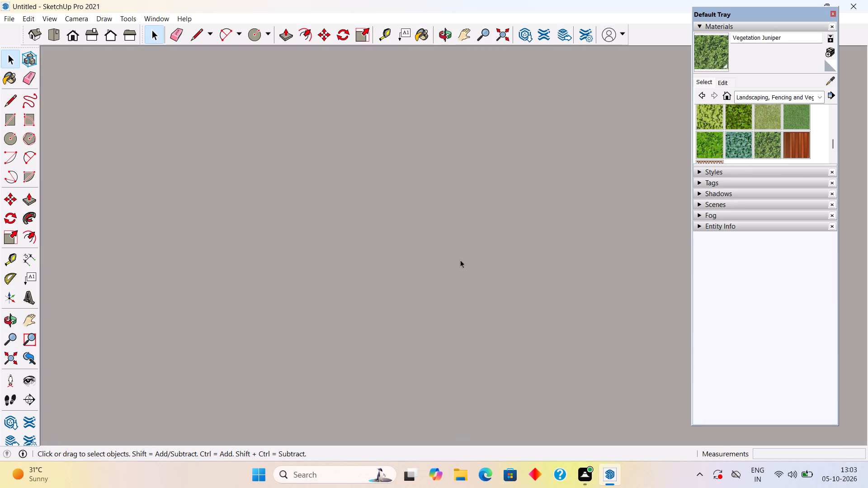
scroll(460, 260, "down", 1)
left_click(10, 364)
scroll(219, 265, "down", 5)
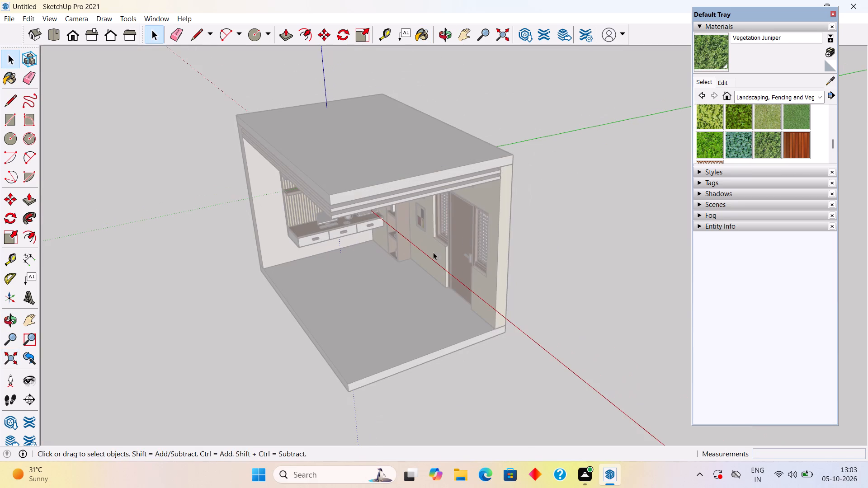
left_click(573, 192)
Examine the planted pot on the wall shelf together with the desk unit and bookshelf inside the room.
middle_click_drag(37, 249, 83, 156)
scroll(316, 358, "down", 1)
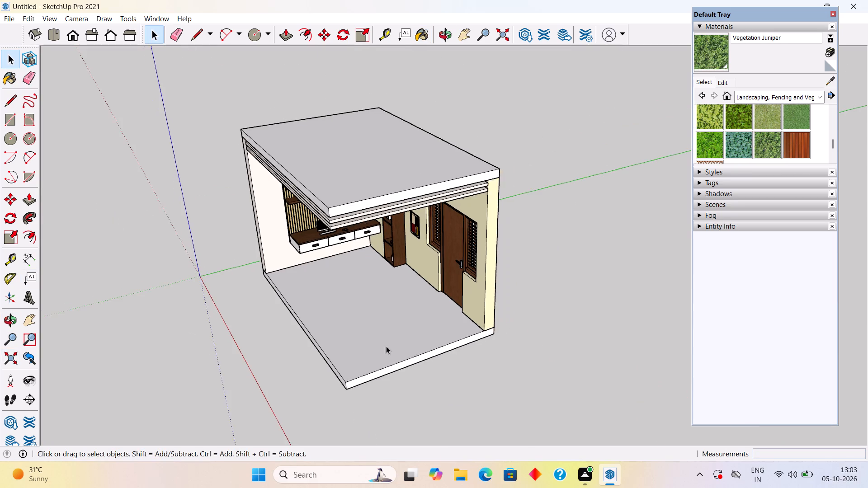
middle_click_drag(385, 327, 377, 247)
scroll(300, 216, "up", 8)
scroll(374, 243, "up", 2)
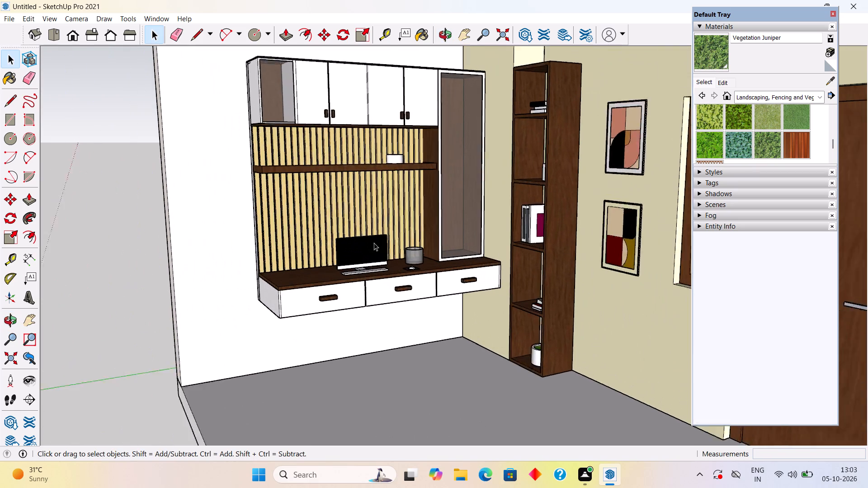
scroll(374, 243, "up", 4)
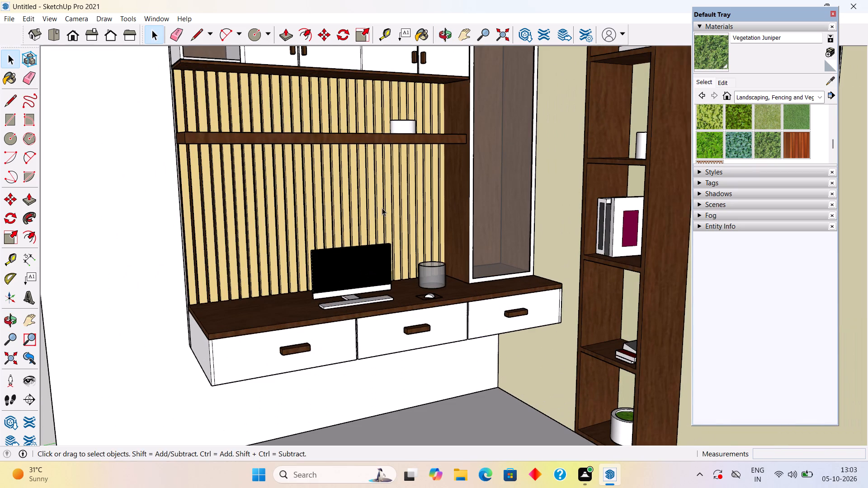
middle_click_drag(370, 232, 316, 310)
scroll(316, 310, "down", 1)
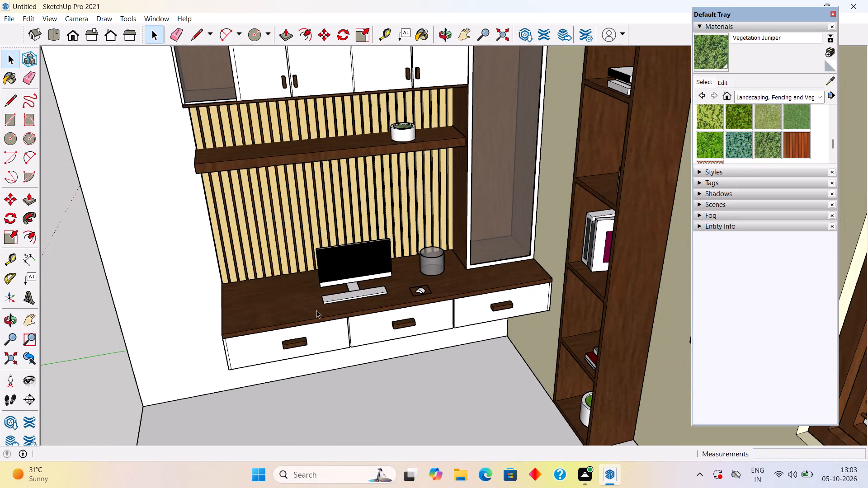
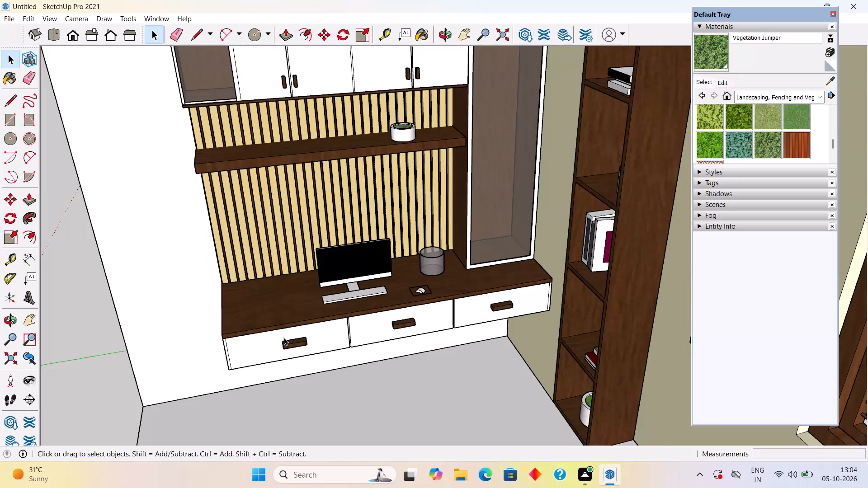
Inspect the desk unit with its drawers up close and the whole room with bookshelf, wall art and door from several angles.
scroll(284, 338, "up", 1)
scroll(310, 407, "up", 1)
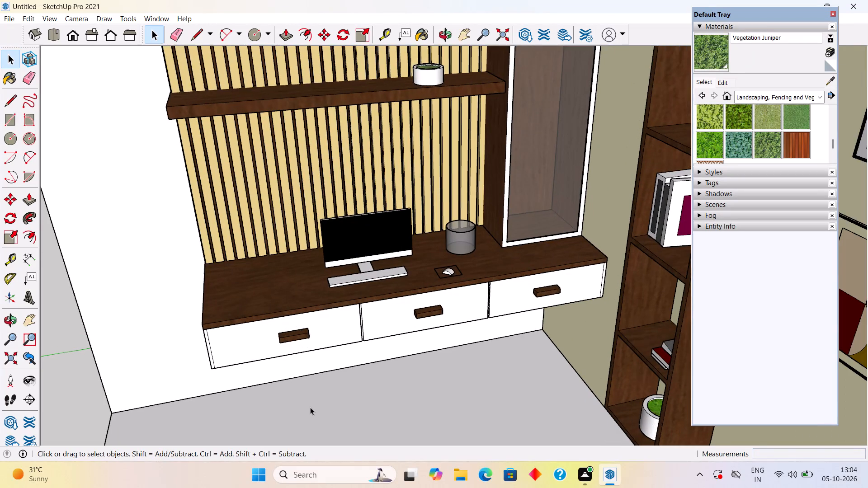
scroll(310, 407, "up", 3)
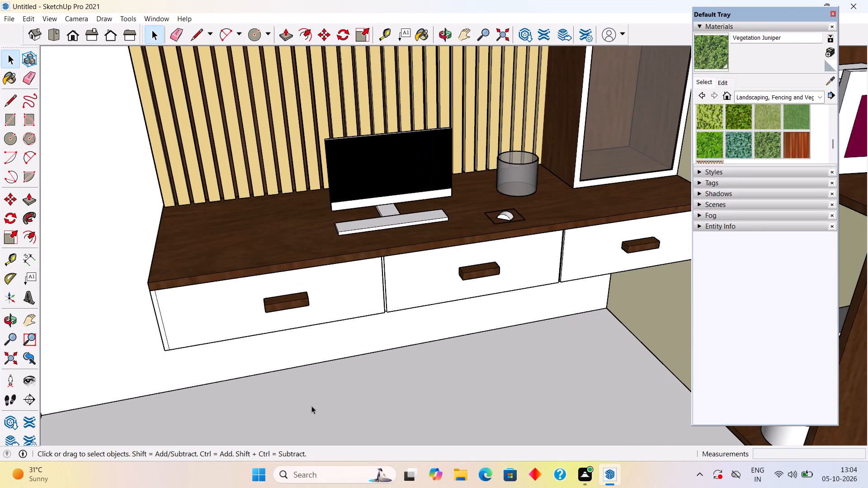
scroll(312, 408, "down", 6)
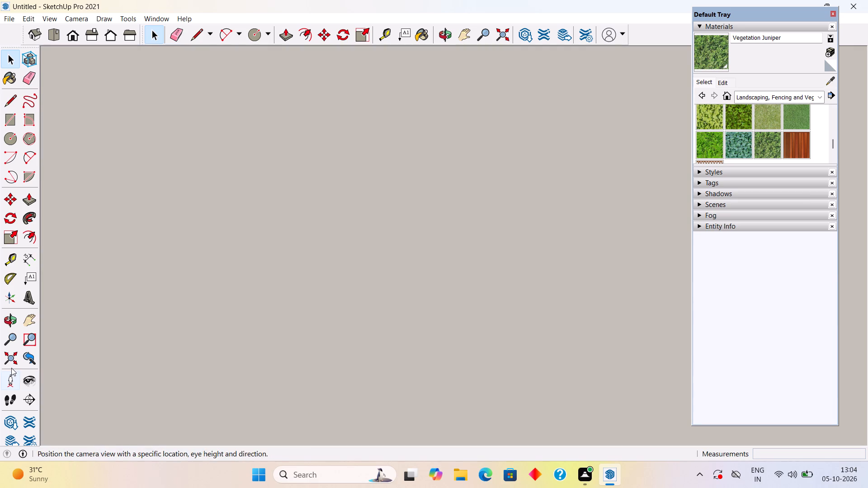
left_click(11, 367)
scroll(381, 374, "down", 1)
middle_click_drag(424, 354, 451, 256)
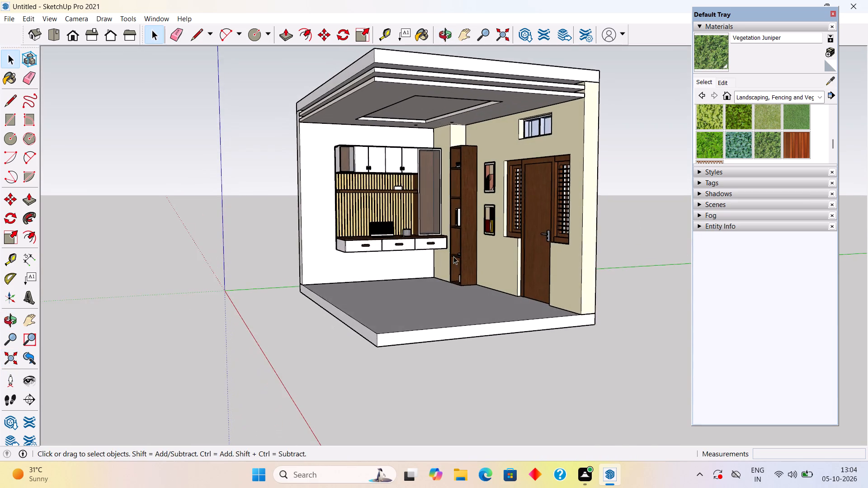
scroll(471, 292, "up", 4)
scroll(472, 295, "down", 3)
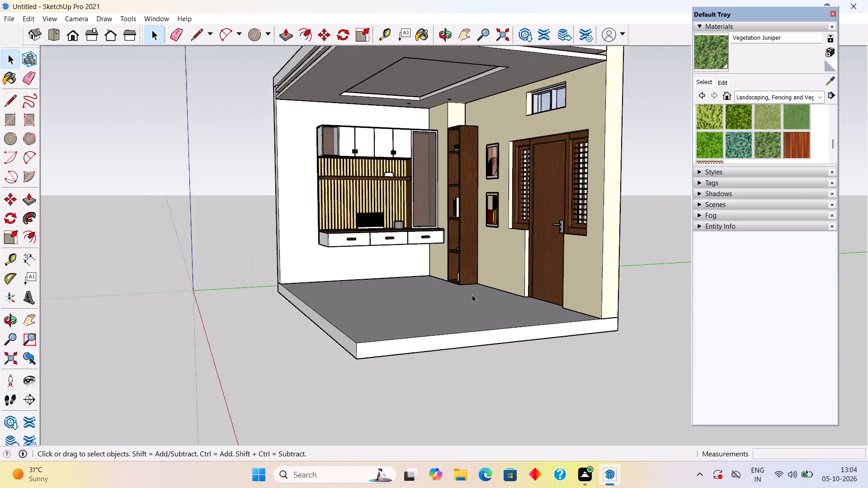
scroll(472, 295, "down", 1)
middle_click_drag(485, 323, 565, 324)
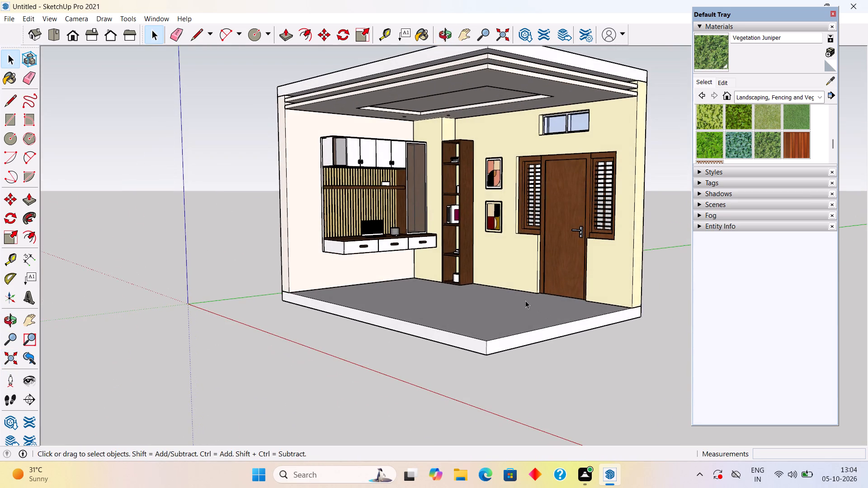
middle_click_drag(407, 319, 461, 313)
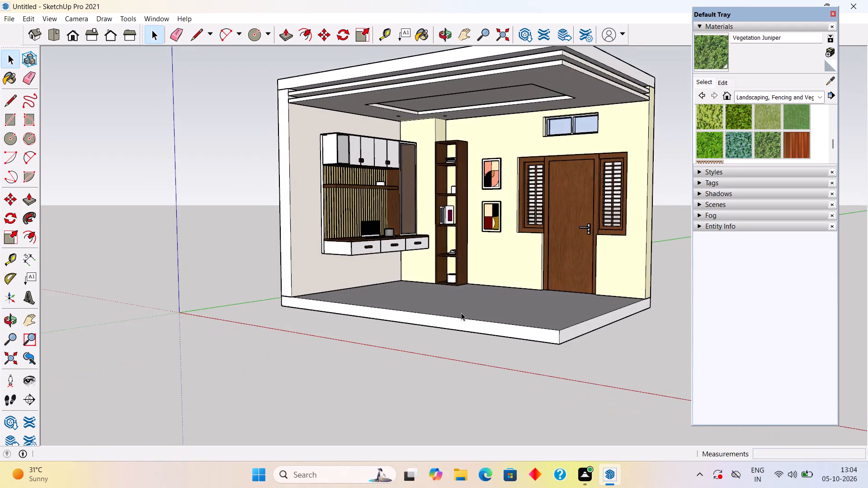
middle_click_drag(461, 313, 462, 313)
scroll(460, 313, "up", 4)
middle_click_drag(474, 326, 571, 446)
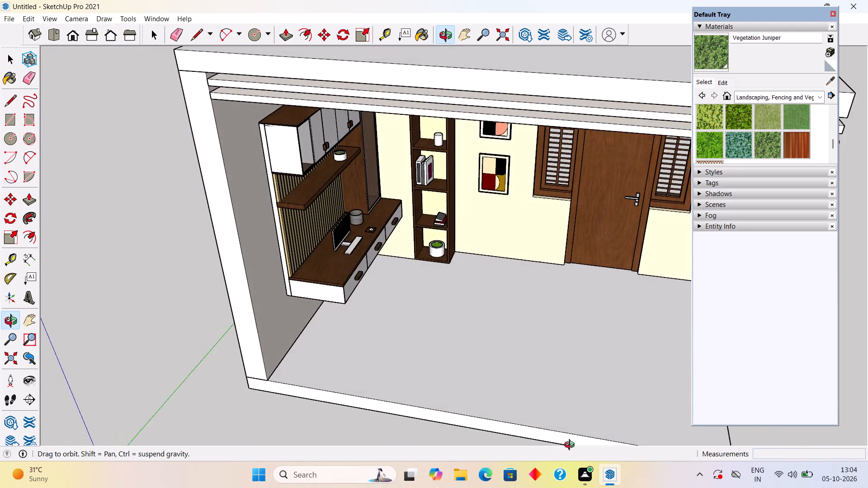
middle_click_drag(571, 446, 351, 399)
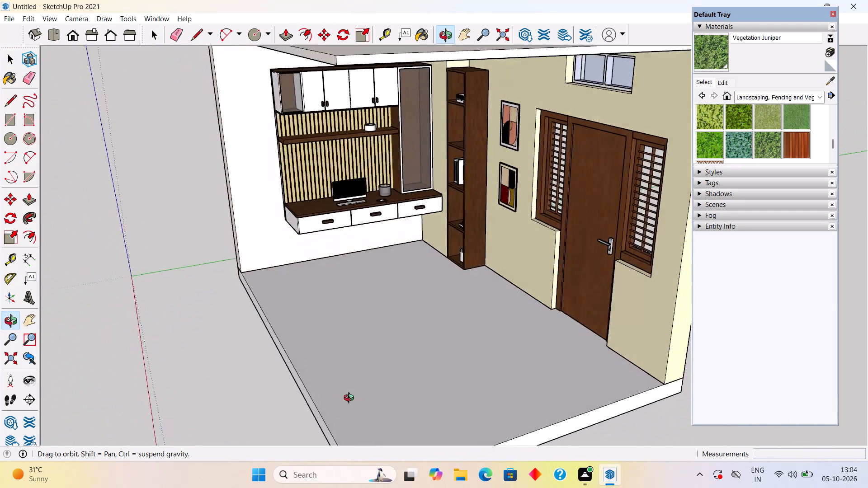
middle_click_drag(351, 399, 542, 389)
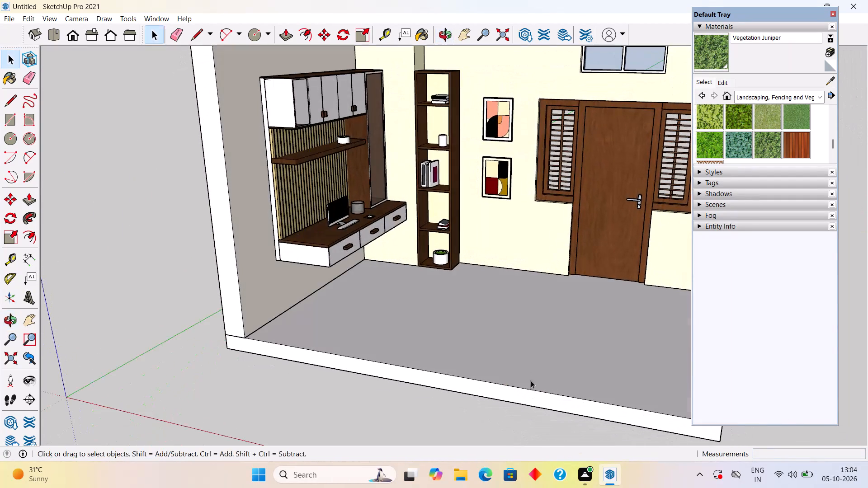
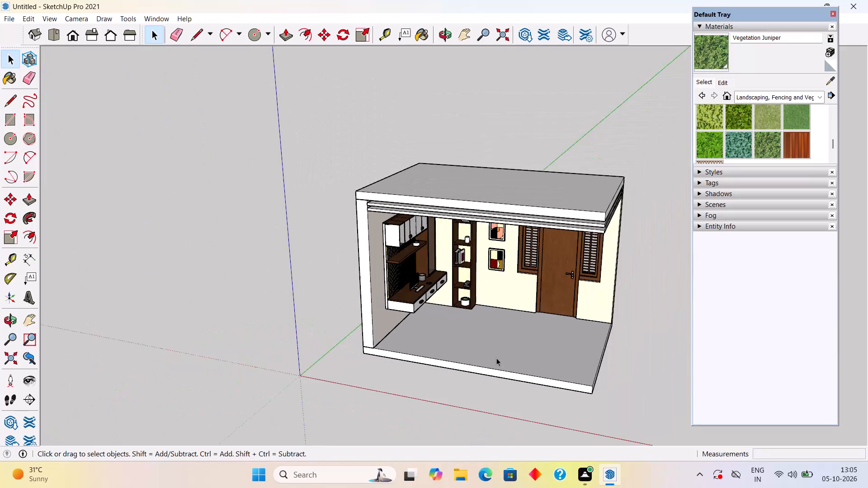
Examine the whole study room from outside and inside, checking the ceiling, desk wall, bookshelf, wall art and door wall.
scroll(557, 321, "up", 3)
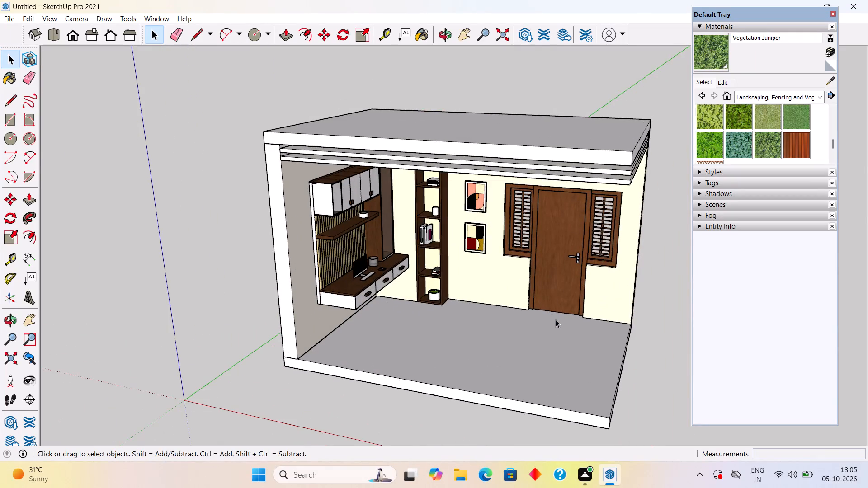
middle_click_drag(554, 314, 548, 246)
scroll(547, 245, "up", 3)
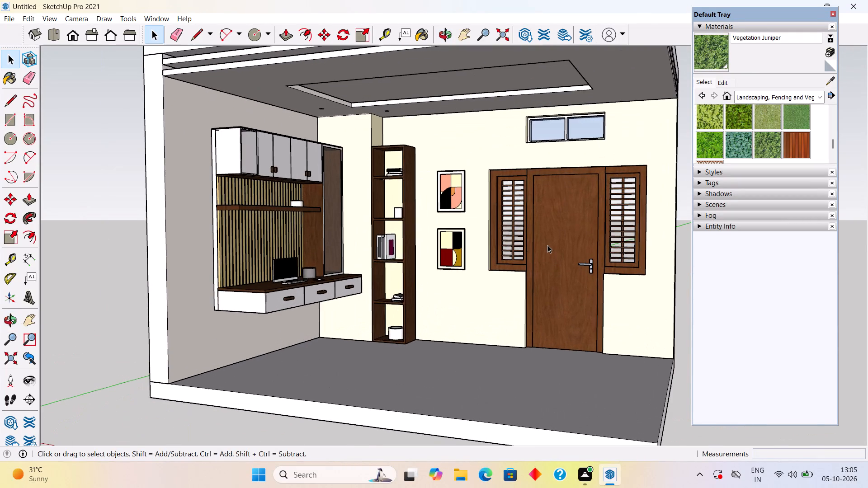
scroll(547, 245, "down", 5)
middle_click_drag(549, 386, 551, 349)
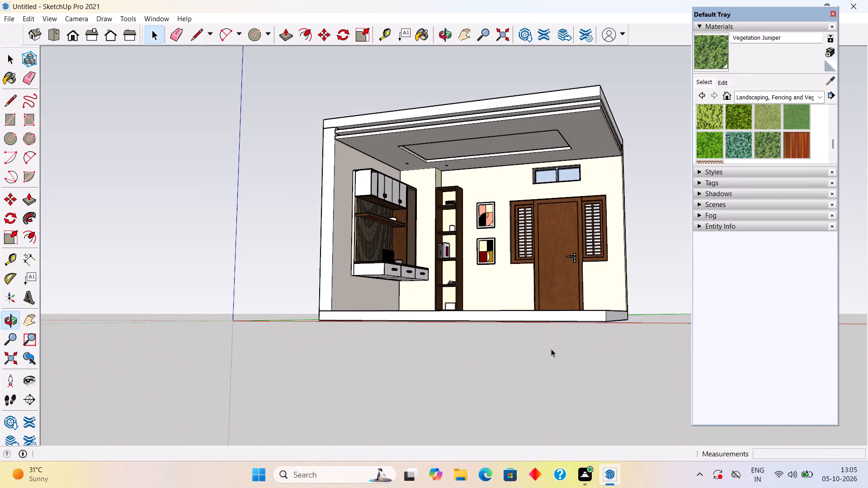
scroll(644, 296, "up", 4)
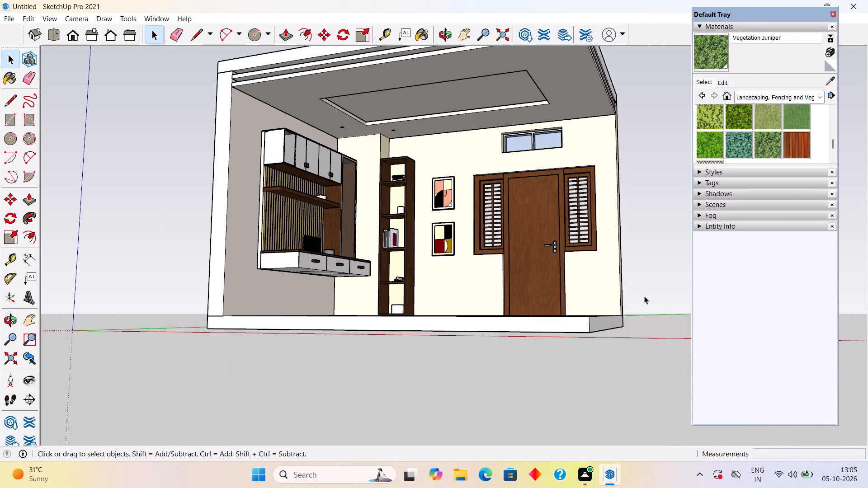
scroll(644, 296, "up", 1)
scroll(644, 296, "down", 4)
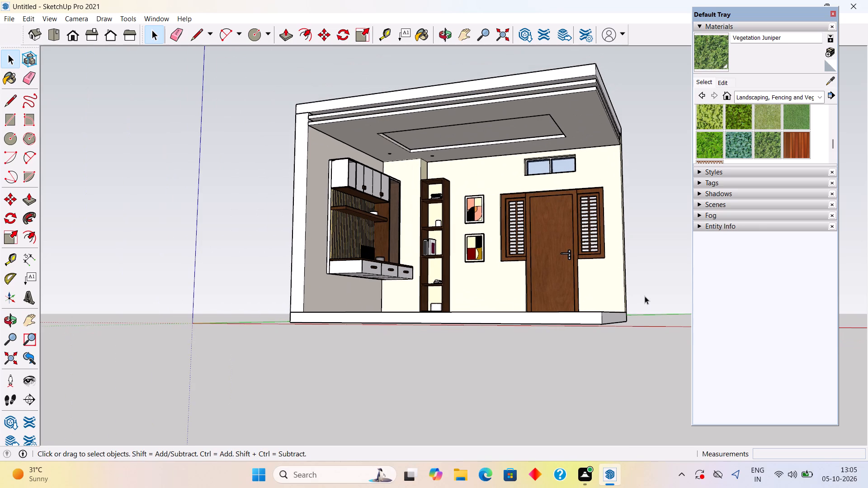
scroll(645, 296, "up", 1)
middle_click_drag(645, 296, 497, 316)
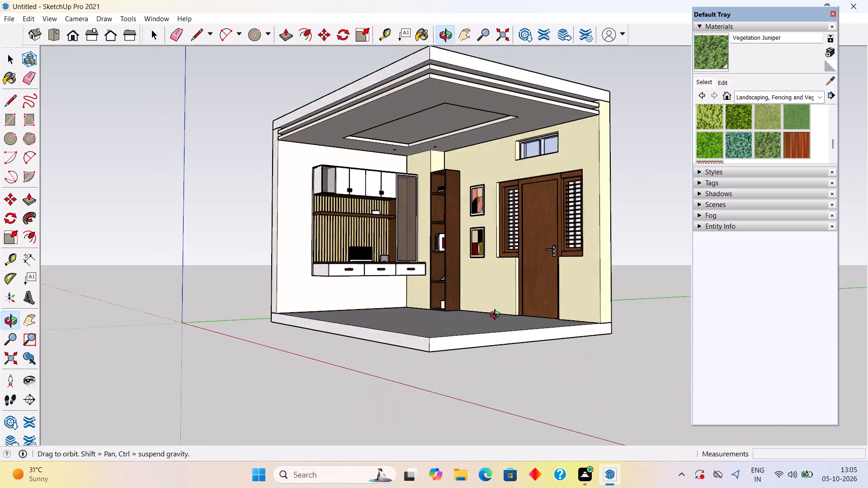
middle_click_drag(497, 316, 277, 367)
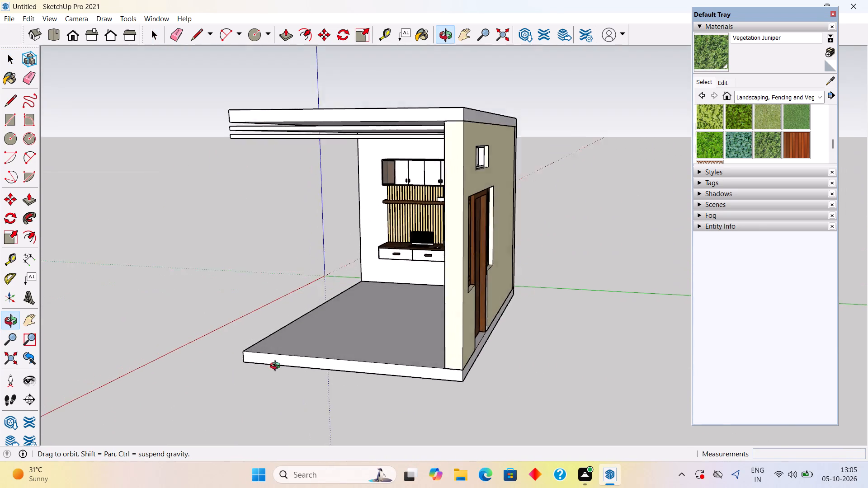
middle_click_drag(277, 367, 562, 324)
scroll(594, 267, "up", 2)
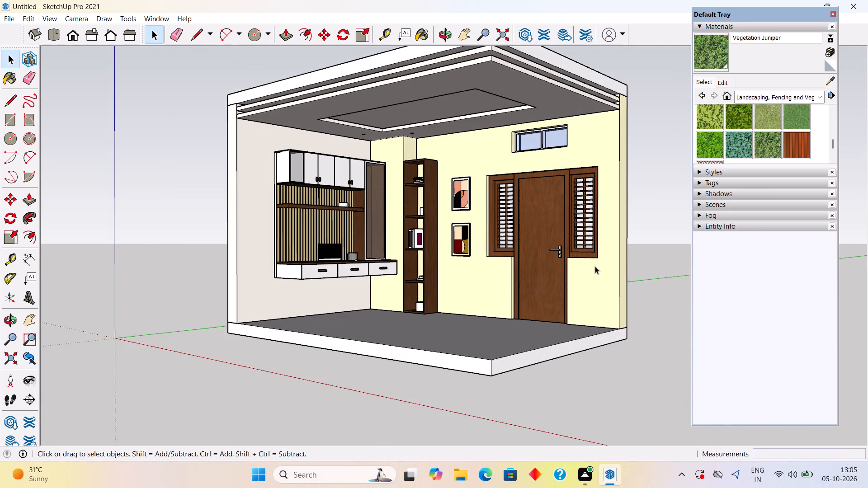
scroll(595, 266, "up", 2)
middle_click_drag(432, 340, 499, 369)
scroll(496, 372, "down", 4)
scroll(420, 256, "up", 4)
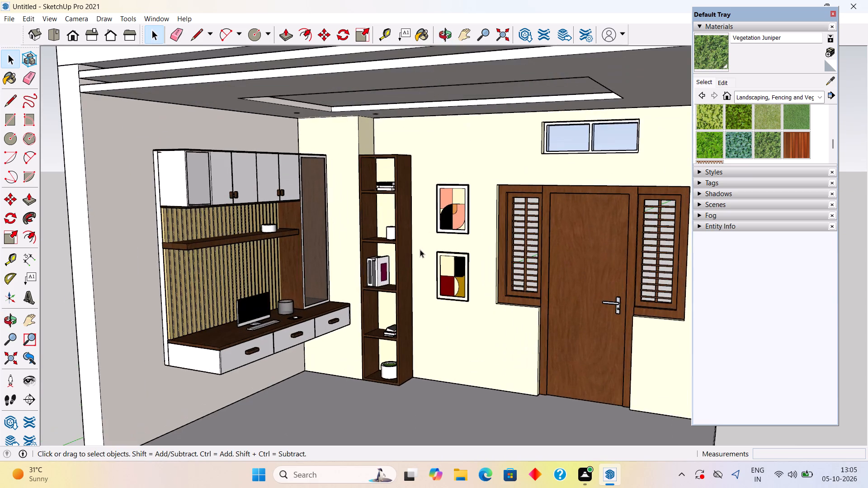
scroll(420, 249, "down", 2)
middle_click_drag(420, 249, 487, 208)
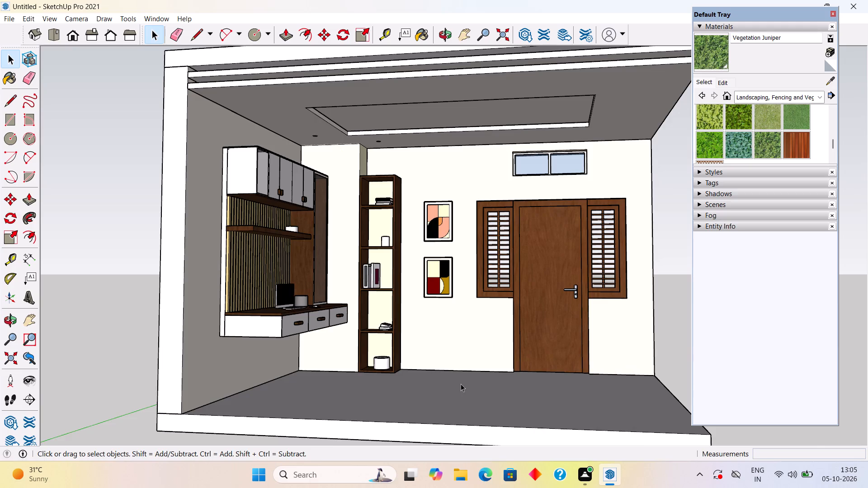
scroll(461, 383, "down", 9)
middle_click_drag(461, 377, 428, 392)
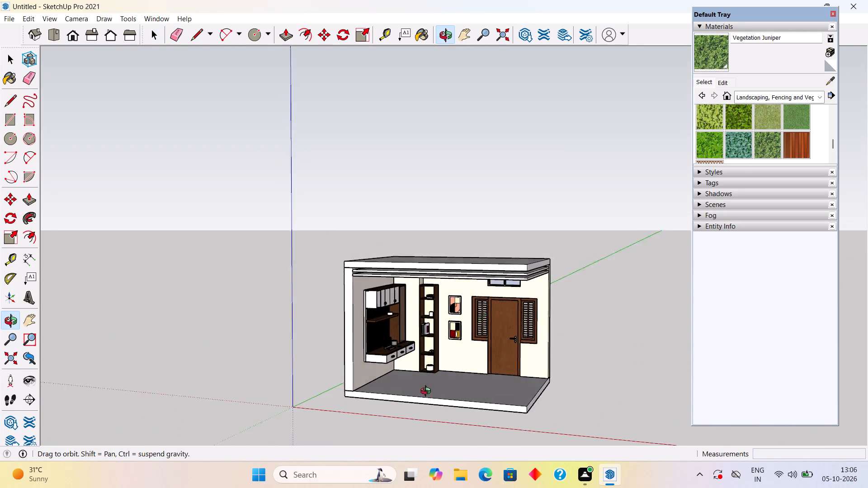
middle_click_drag(428, 392, 404, 403)
scroll(476, 355, "up", 8)
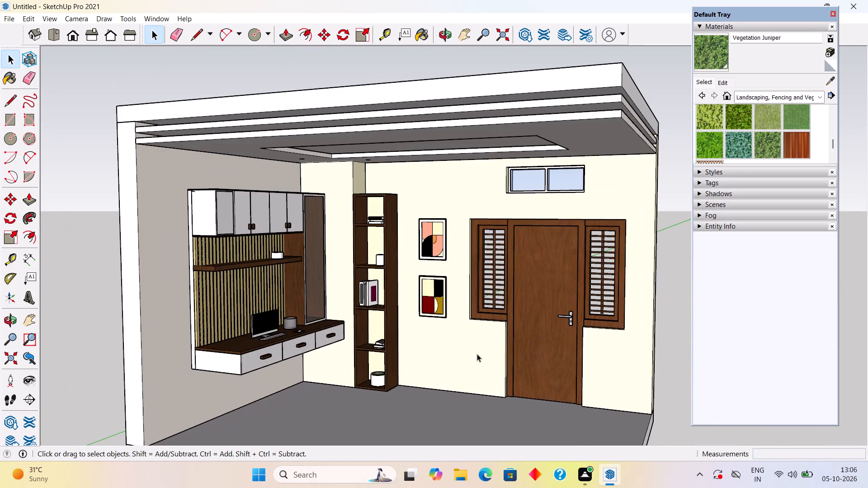
Place a vertical guide 2' in from the desk wall's open edge, along the near side of the desk unit.
middle_click_drag(458, 349, 288, 329)
scroll(301, 328, "up", 6)
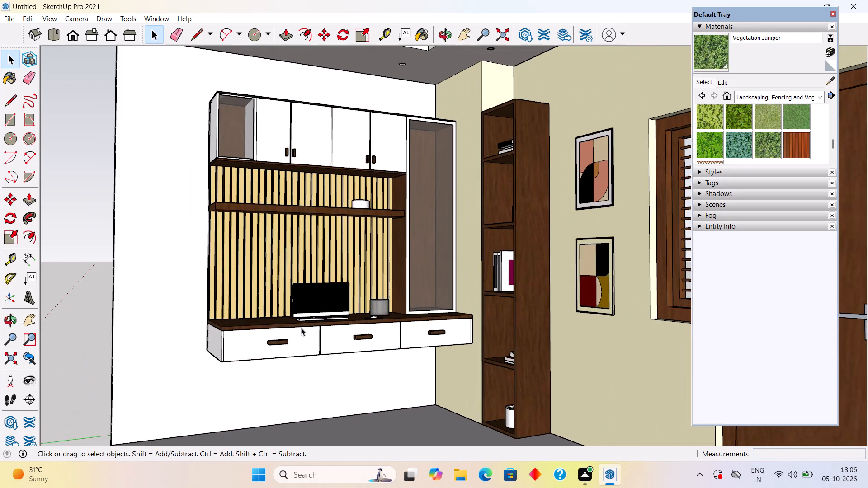
scroll(301, 328, "up", 1)
scroll(301, 328, "down", 4)
middle_click_drag(292, 334, 217, 359)
scroll(192, 329, "up", 5)
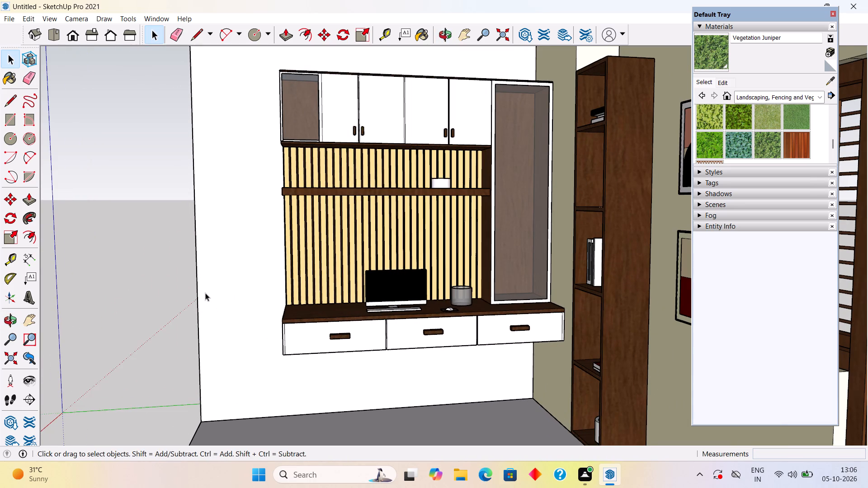
key("t")
left_click(200, 271)
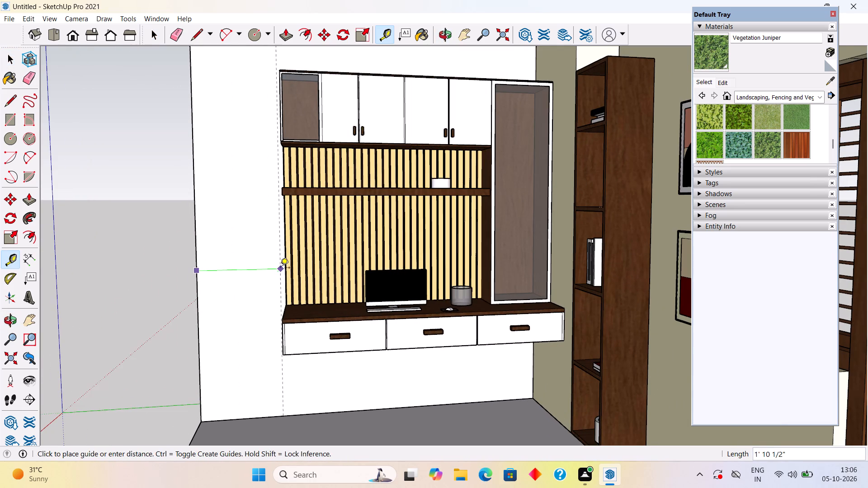
middle_click_drag(264, 288, 450, 305)
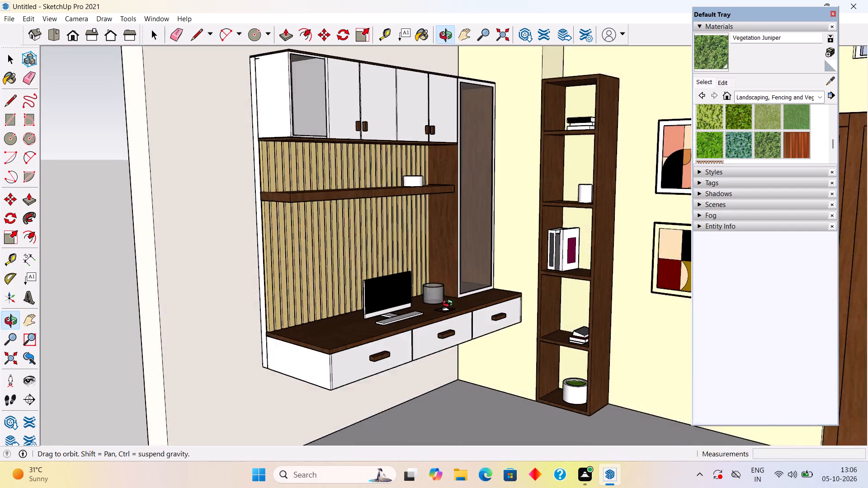
middle_click_drag(450, 305, 479, 305)
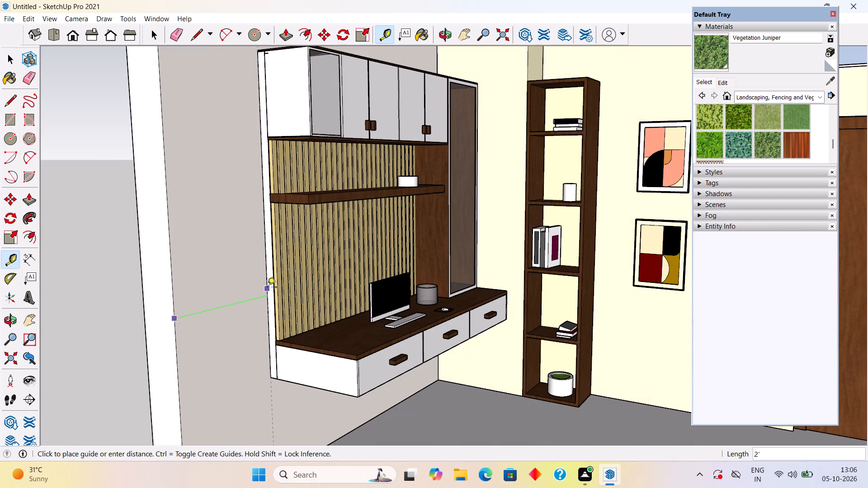
left_click(267, 286)
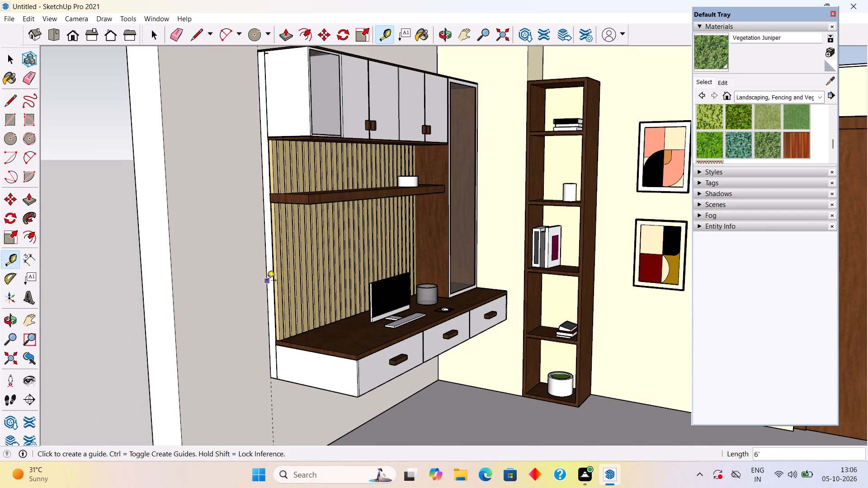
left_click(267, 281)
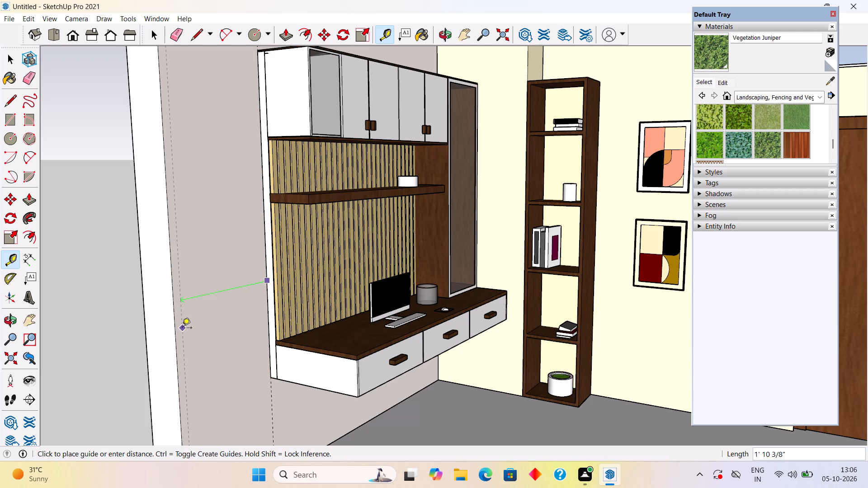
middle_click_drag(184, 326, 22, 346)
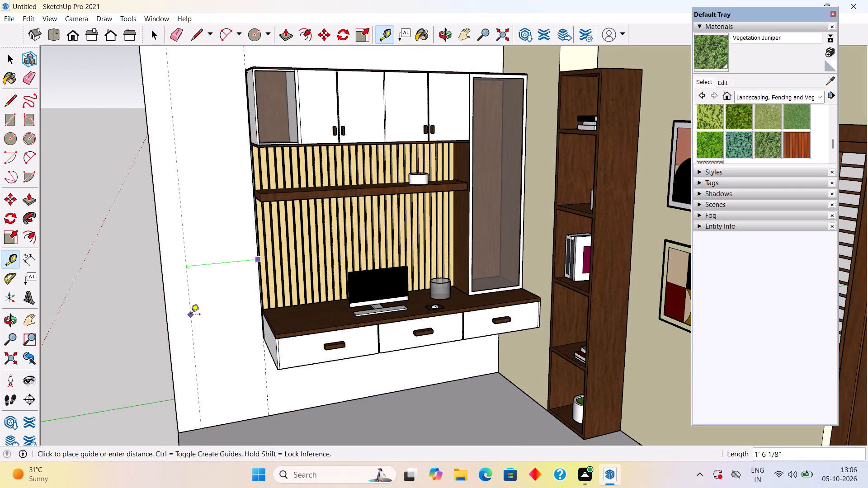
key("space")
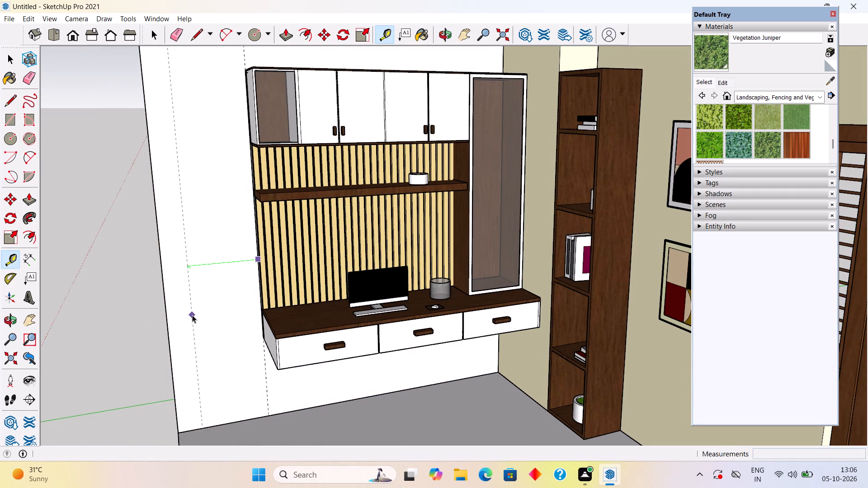
Place a vertical guide on the desk wall 6' in from its open edge.
key("t")
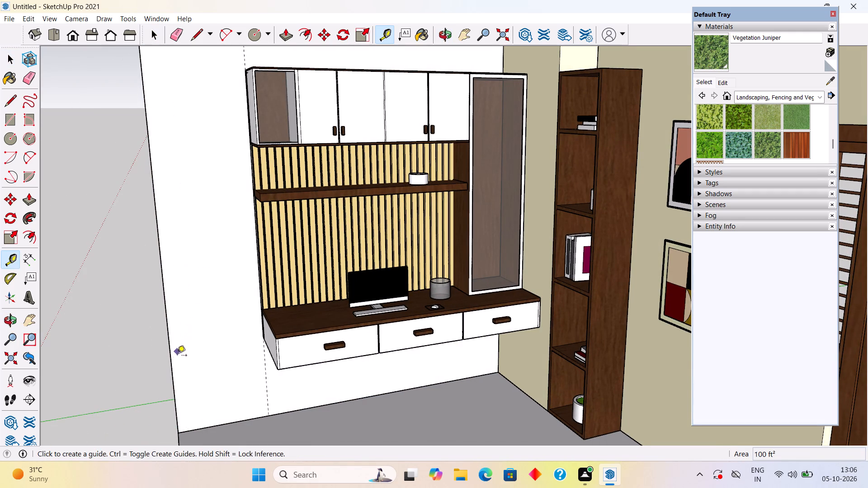
left_click(172, 369)
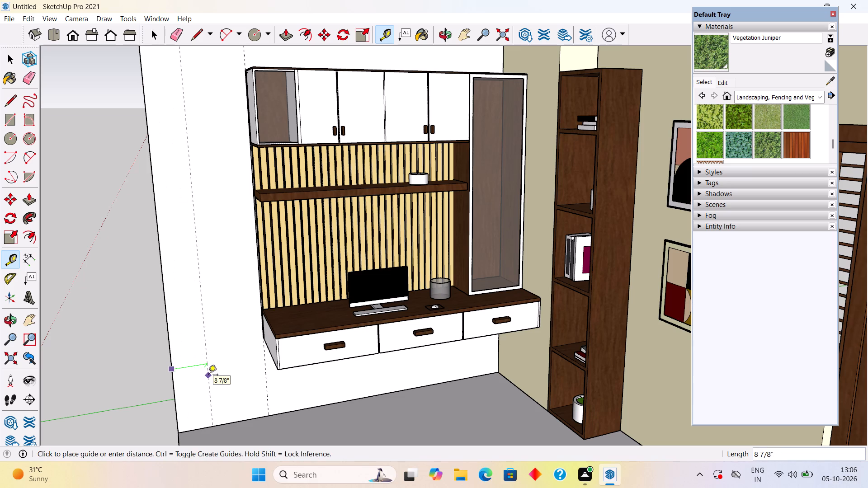
key("6")
key("apostrophe")
key("Return")
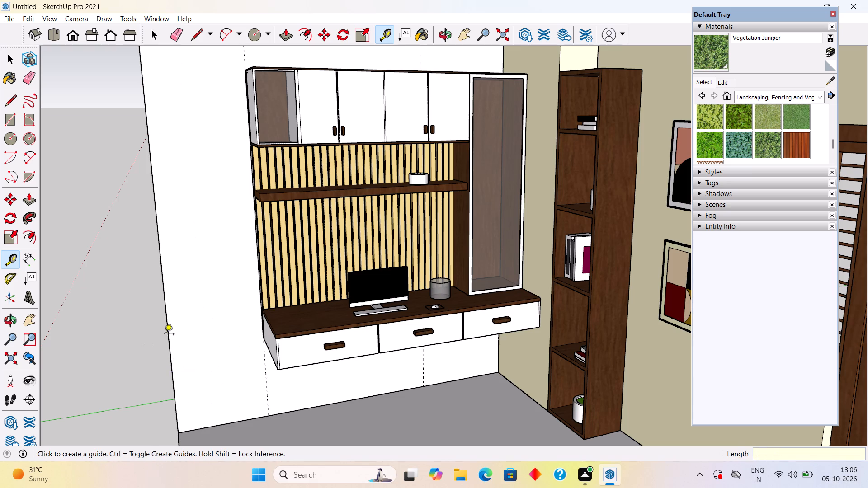
Place a vertical guide on the desk wall 6" in from its open edge.
left_click(169, 324)
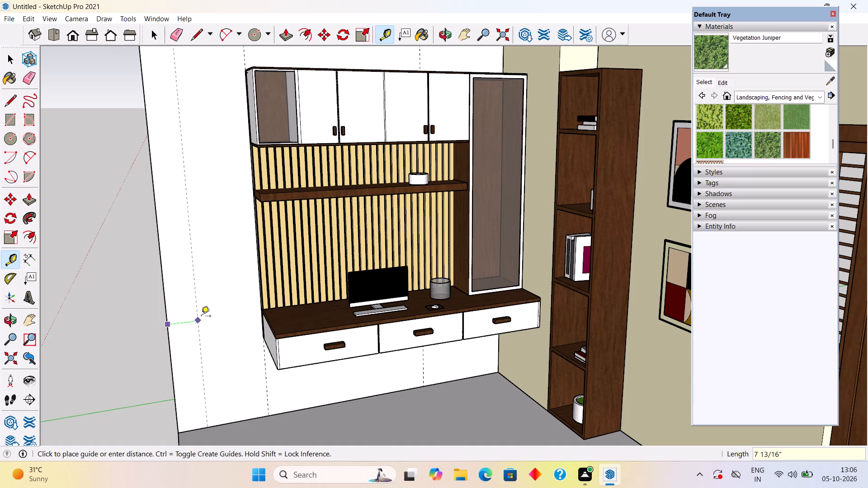
type("6\"")
key("Return")
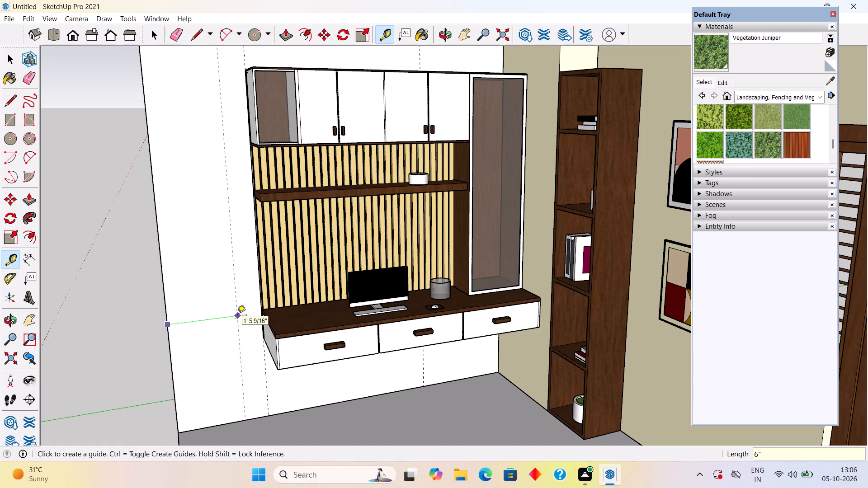
Place a horizontal guide about 2' above the floor edge of the desk wall, level with the desk unit's bottom corner.
left_click(241, 421)
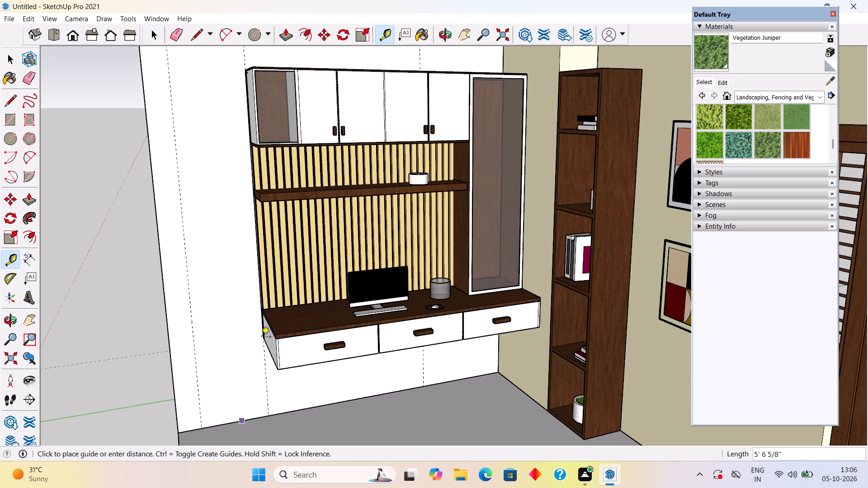
scroll(250, 345, "up", 10)
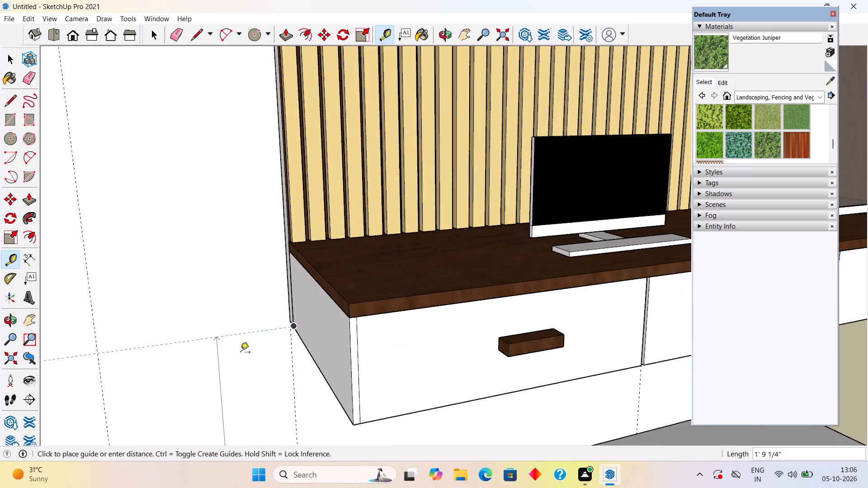
scroll(286, 314, "up", 8)
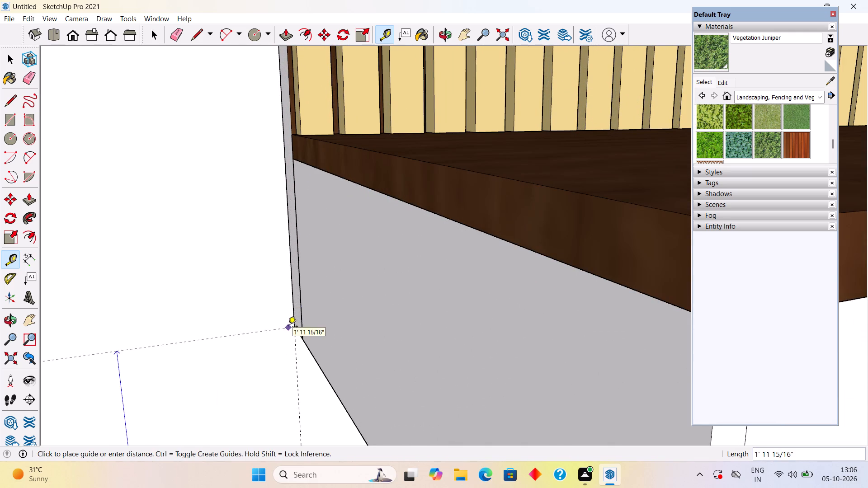
left_click(297, 325)
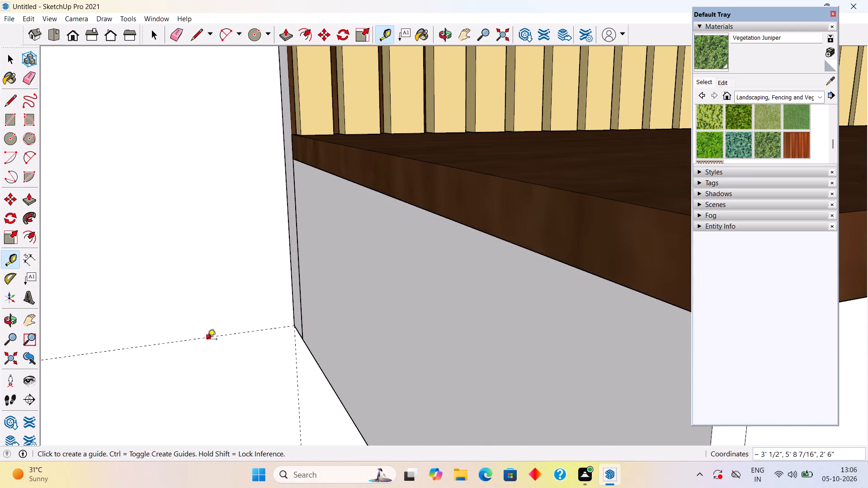
Place a horizontal guide 6' above the lower horizontal guide, level with the top of the upper cabinets.
scroll(208, 340, "down", 6)
left_click(207, 340)
scroll(208, 304, "down", 16)
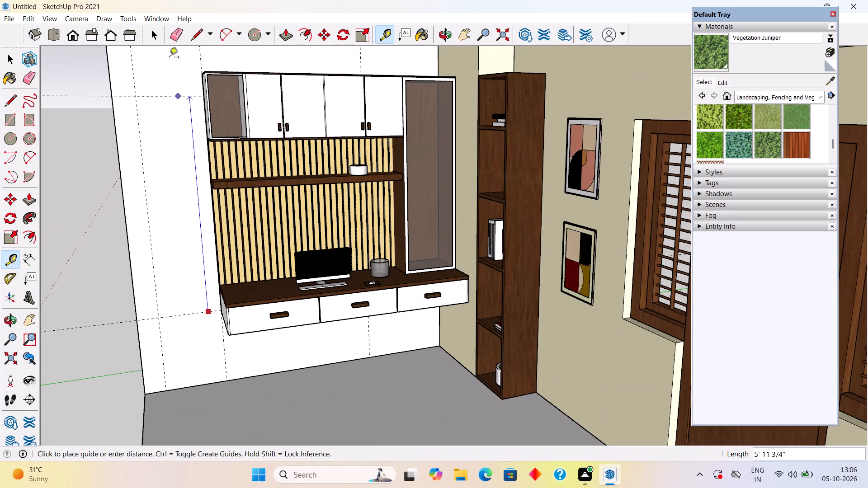
scroll(175, 59, "up", 13)
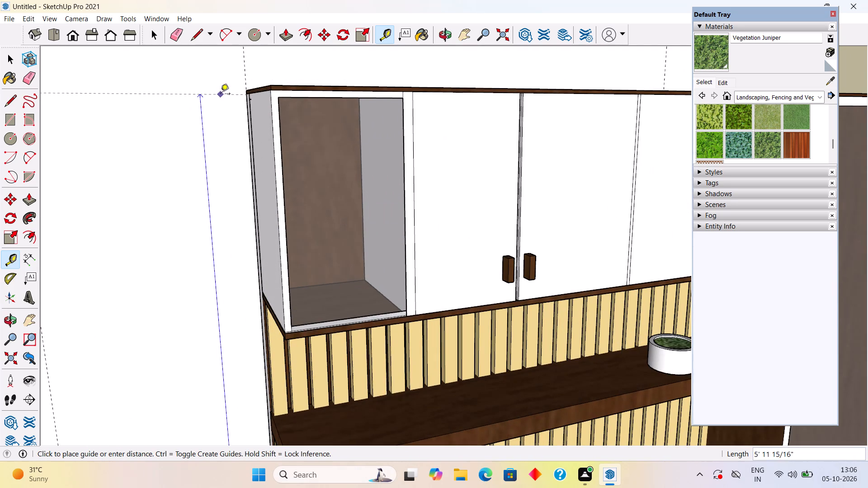
left_click(244, 94)
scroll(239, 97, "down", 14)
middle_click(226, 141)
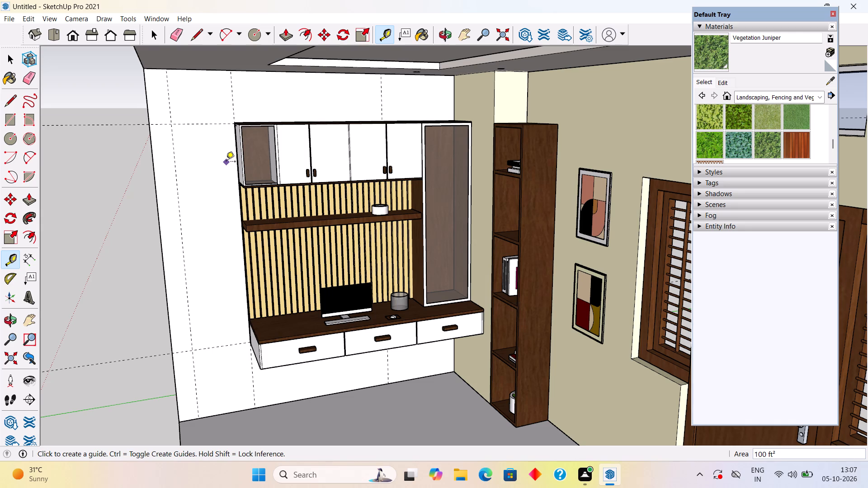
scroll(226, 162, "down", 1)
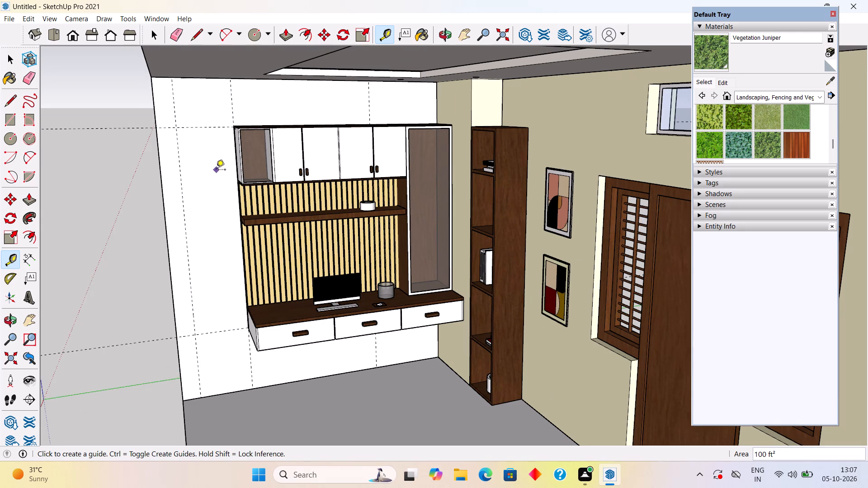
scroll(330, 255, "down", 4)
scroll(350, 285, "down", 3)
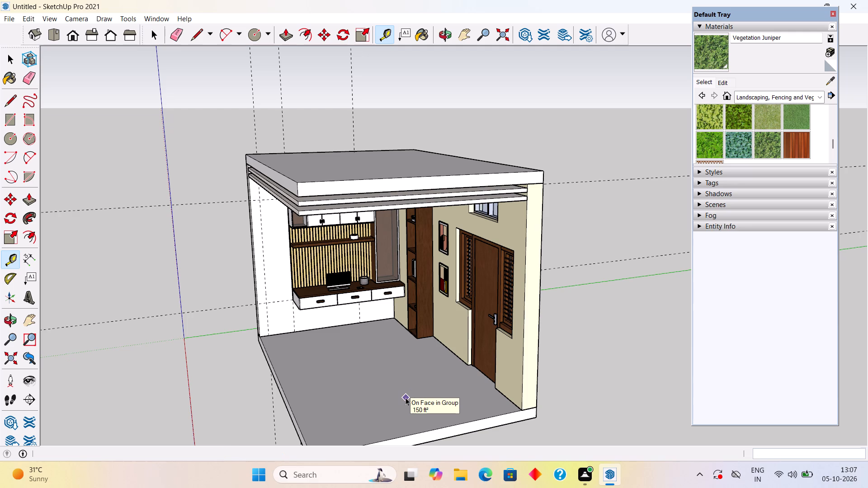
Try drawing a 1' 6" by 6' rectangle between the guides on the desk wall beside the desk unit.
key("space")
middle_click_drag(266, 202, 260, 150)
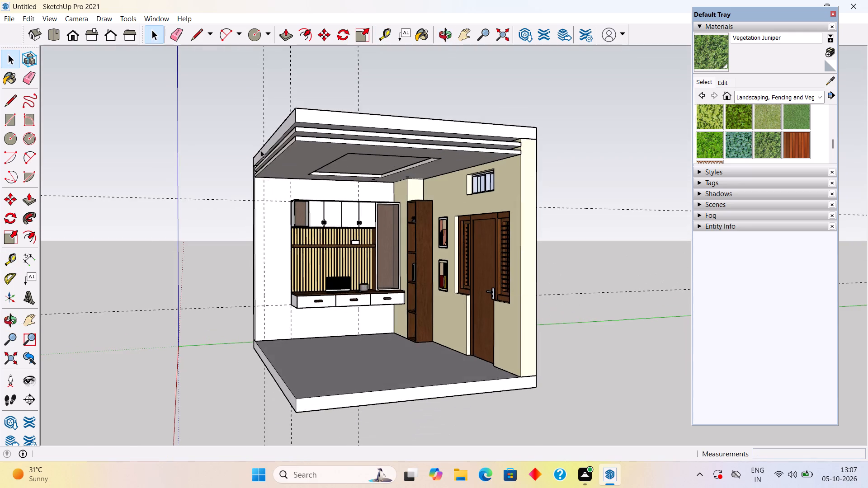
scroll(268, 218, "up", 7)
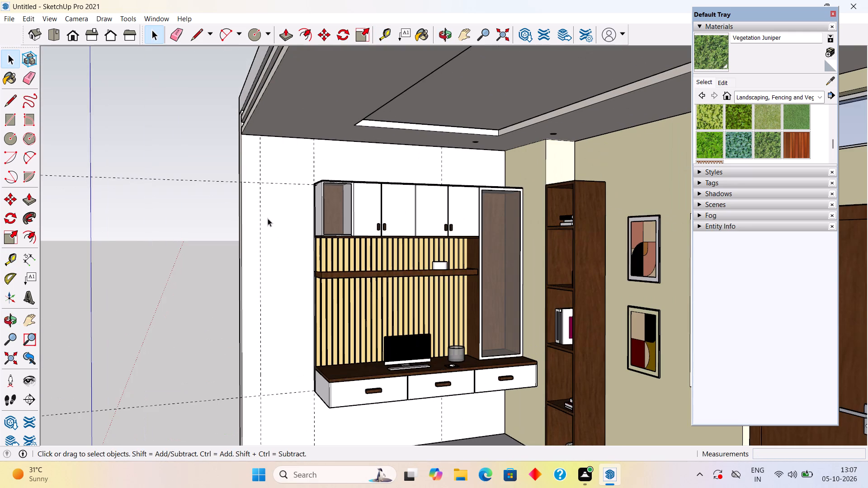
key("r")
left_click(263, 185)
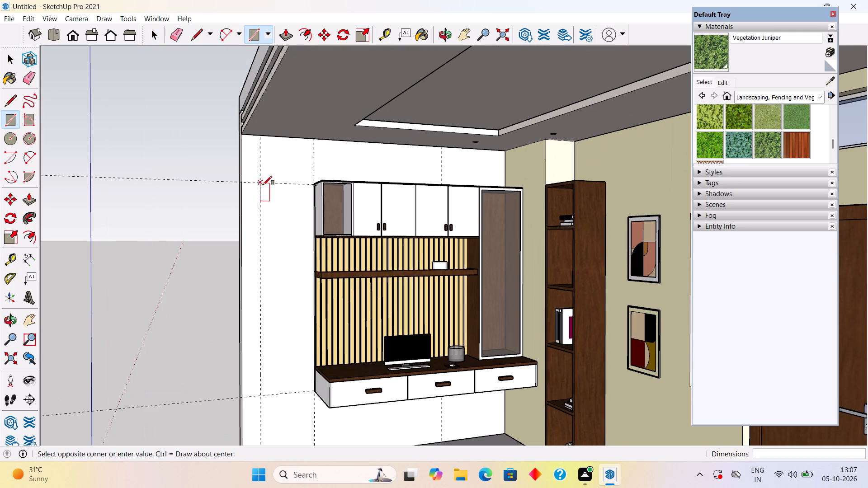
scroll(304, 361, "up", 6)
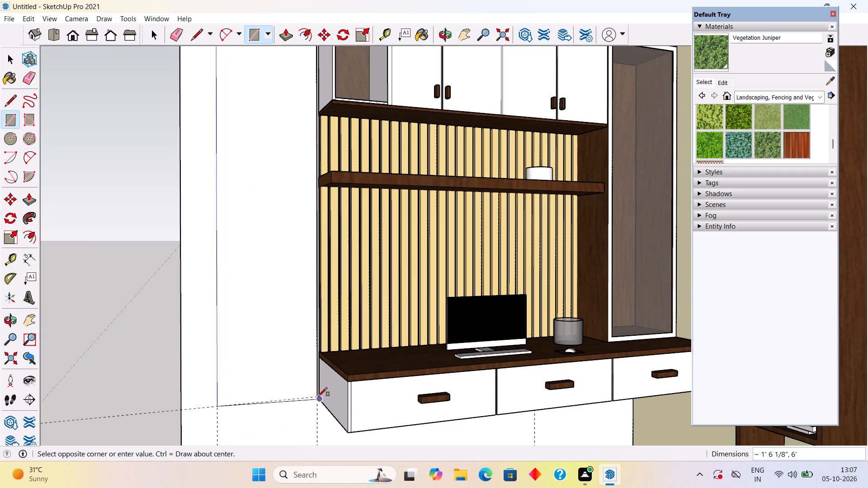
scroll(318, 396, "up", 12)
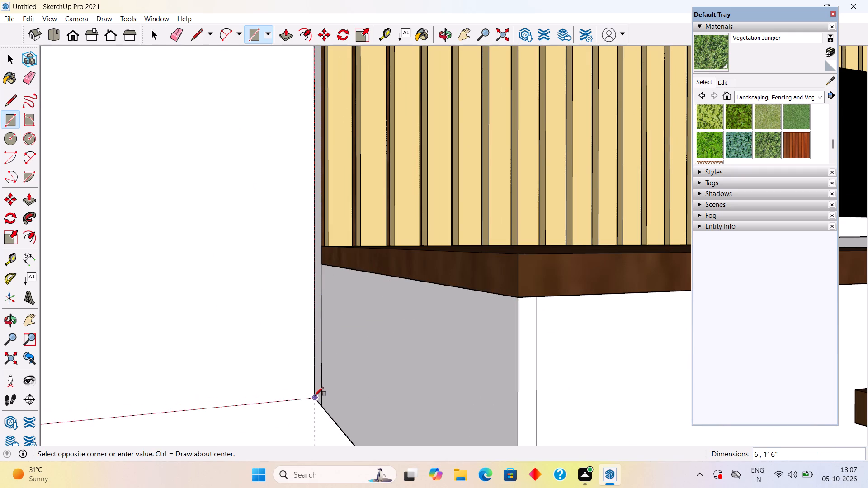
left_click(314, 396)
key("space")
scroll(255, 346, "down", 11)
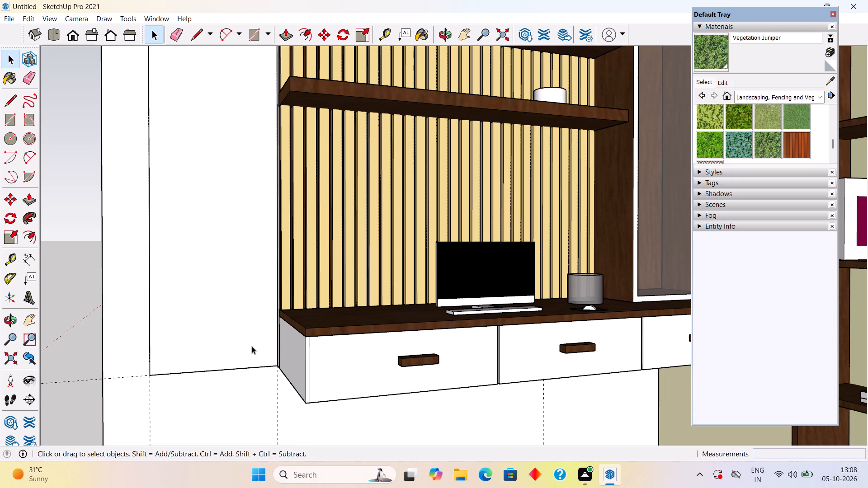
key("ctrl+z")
Draw a 1' 6" wide rectangle between the vertical guides beside the desk unit, from the upper horizontal guide down to the floor.
scroll(252, 346, "down", 9)
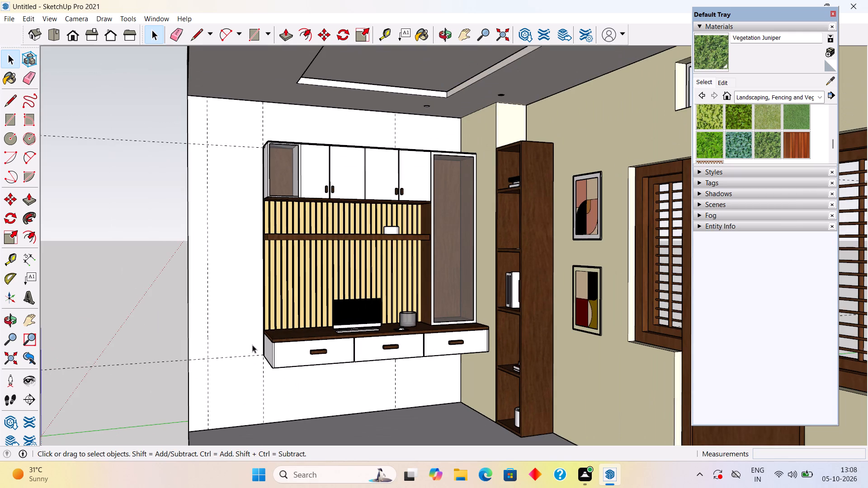
key("r")
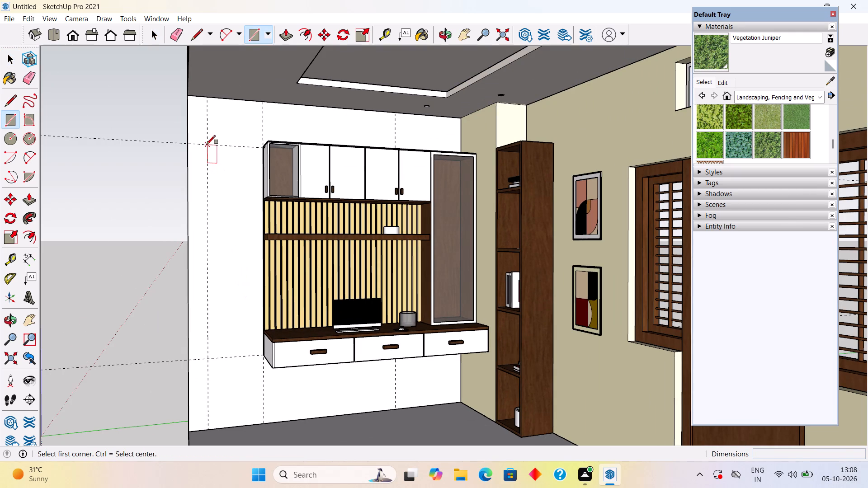
left_click(207, 143)
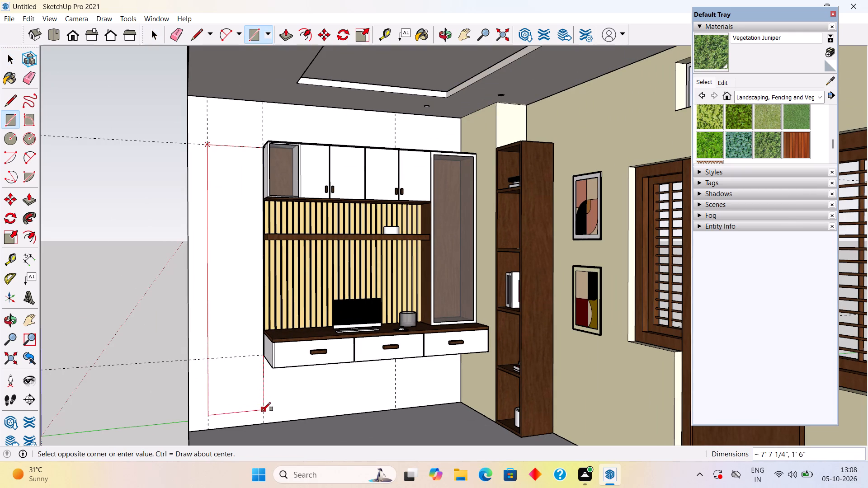
left_click(264, 421)
key("space")
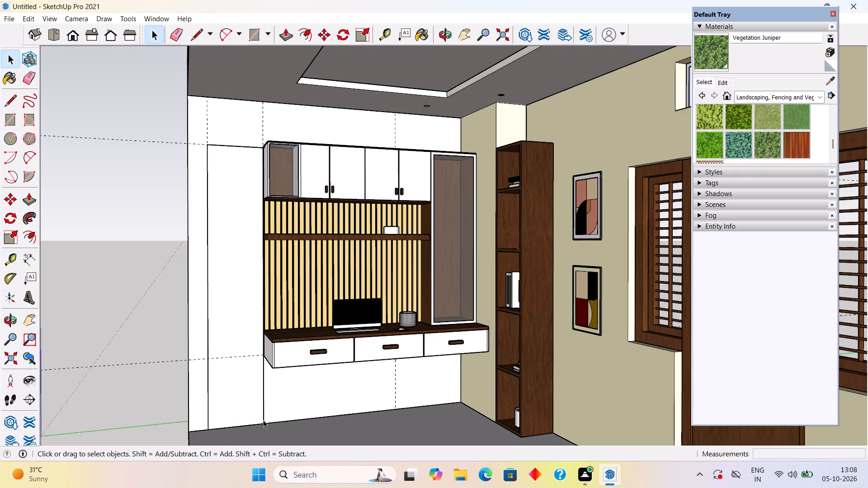
Offset the tall rectangle's outline 1" inward to form a frame.
key("f")
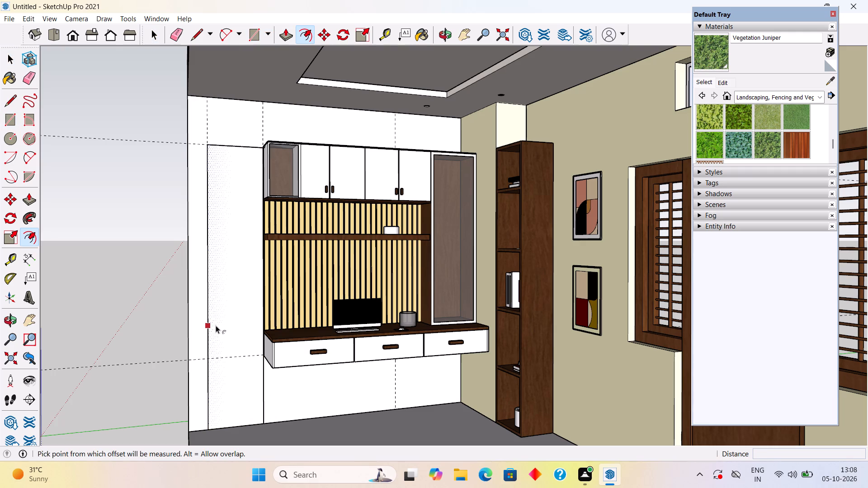
left_click(216, 323)
scroll(217, 324, "up", 8)
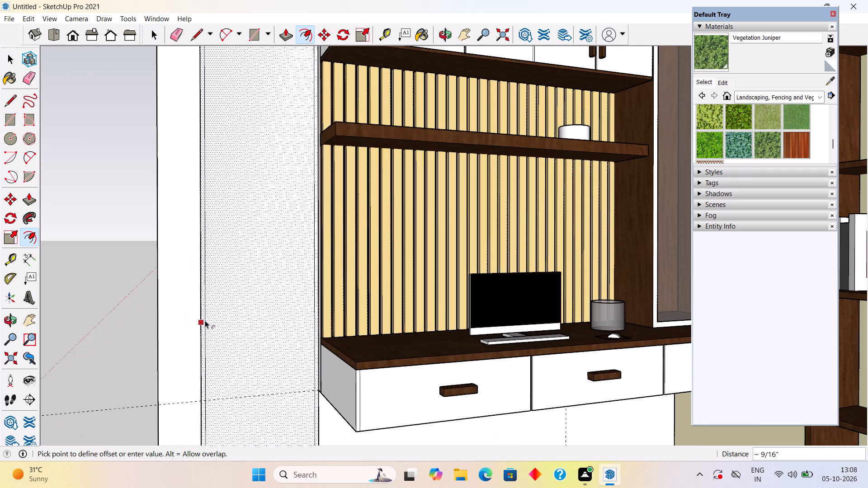
type("1\"")
key("Return")
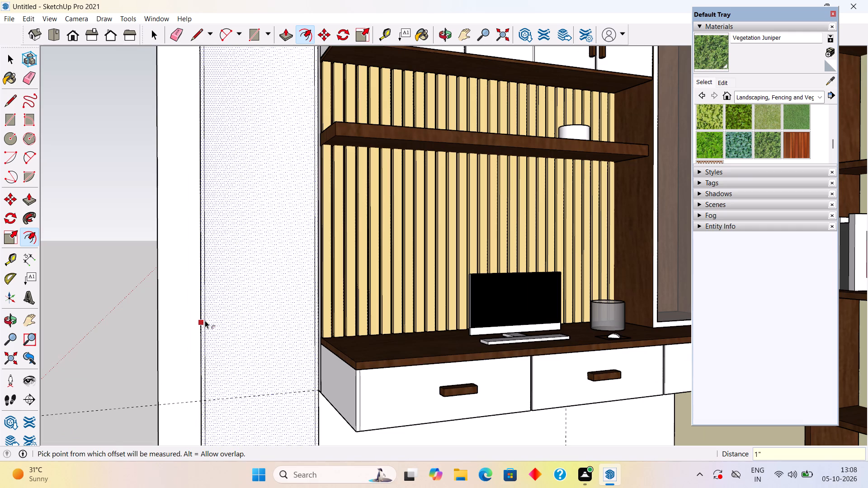
key("space")
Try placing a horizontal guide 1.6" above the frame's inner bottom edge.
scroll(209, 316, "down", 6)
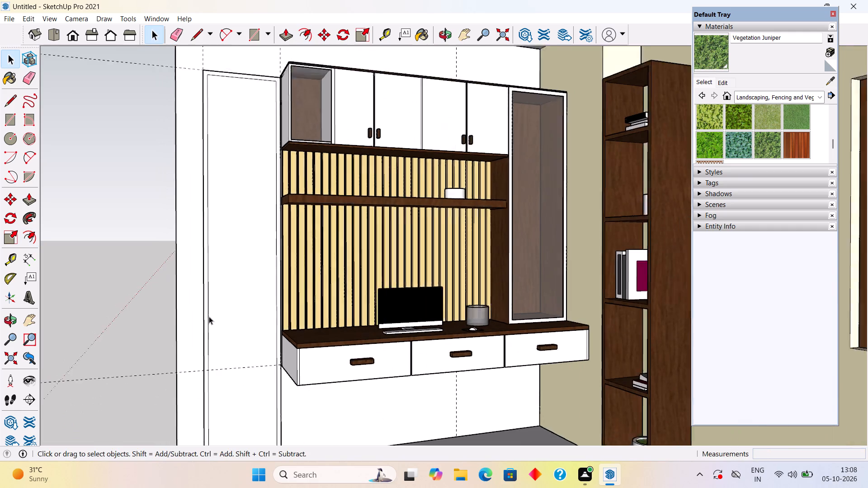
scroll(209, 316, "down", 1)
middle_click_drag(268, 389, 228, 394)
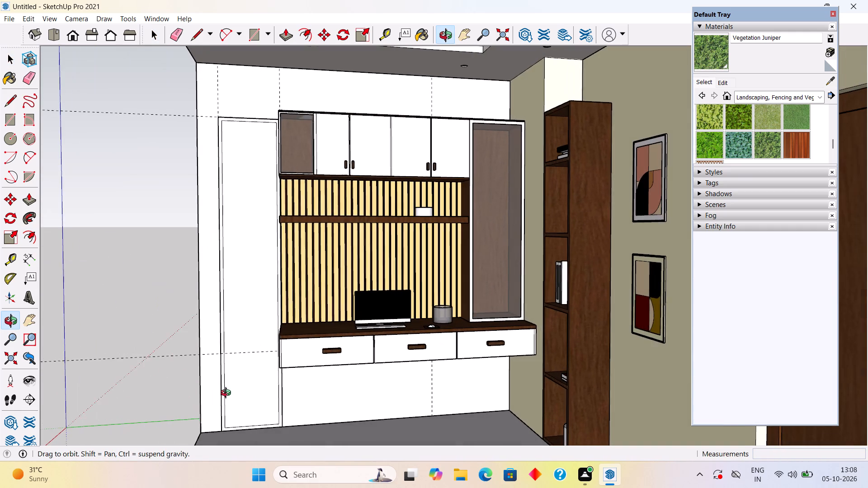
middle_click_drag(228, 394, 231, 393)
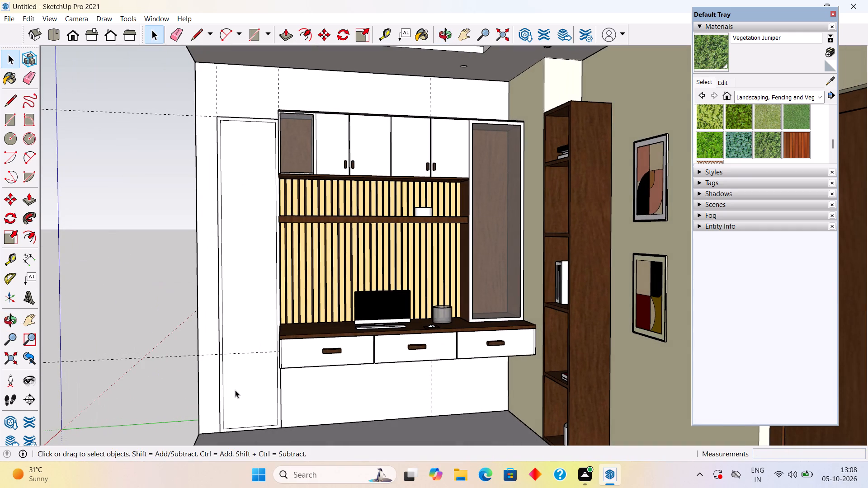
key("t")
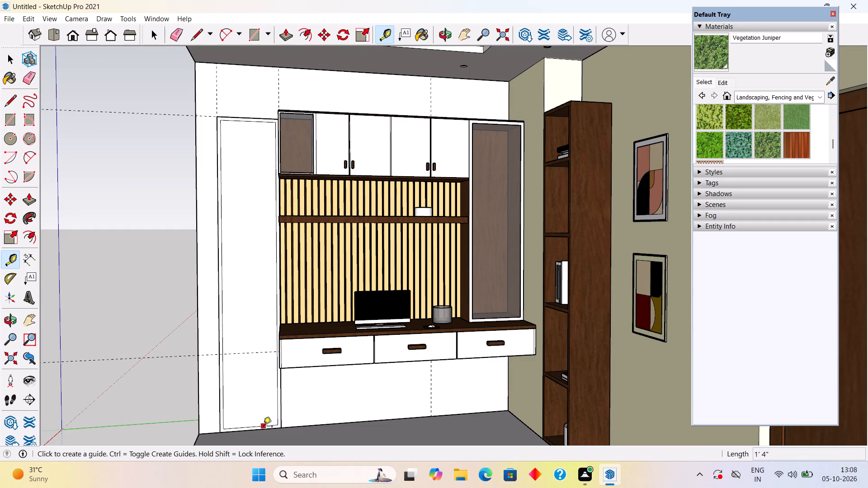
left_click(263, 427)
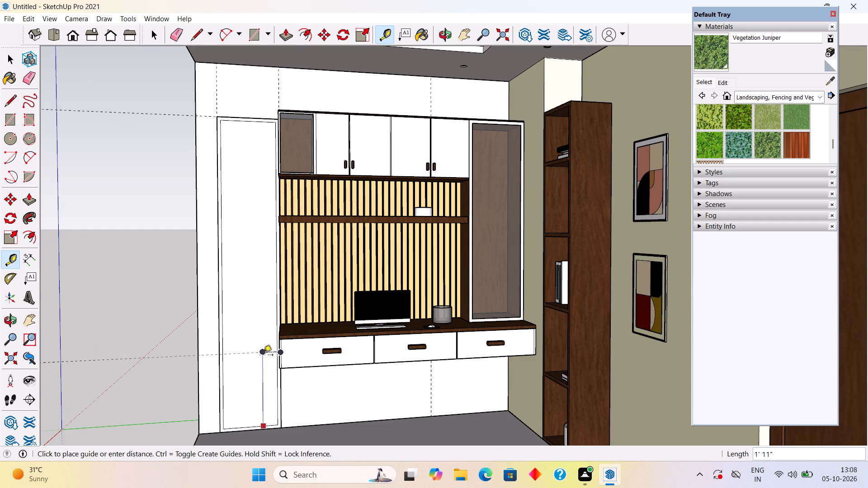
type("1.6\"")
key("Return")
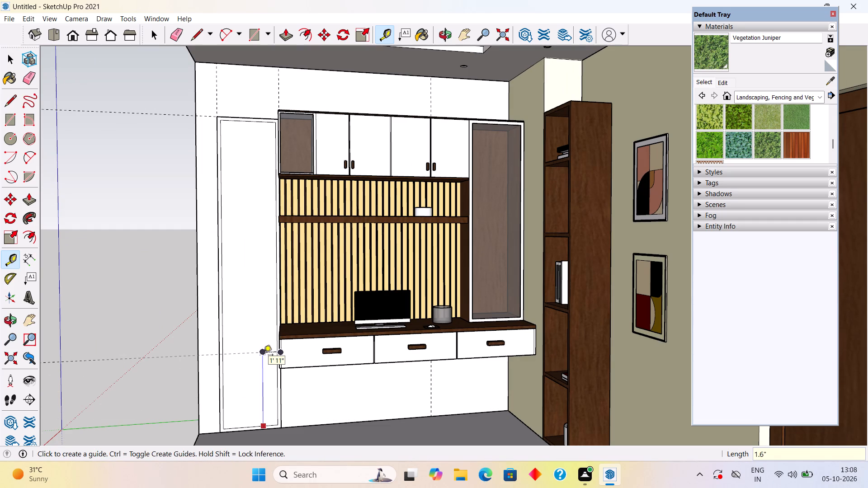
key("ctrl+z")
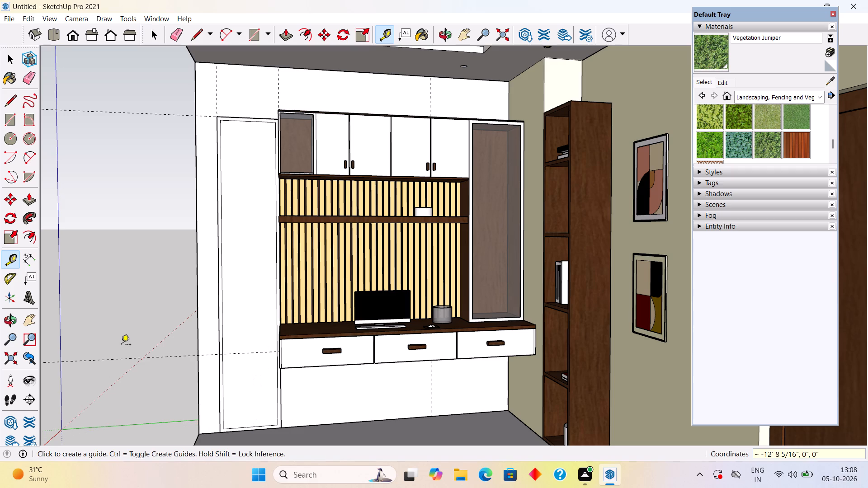
Delete the lower and upper horizontal guides on the desk wall.
key("space")
left_click(124, 357)
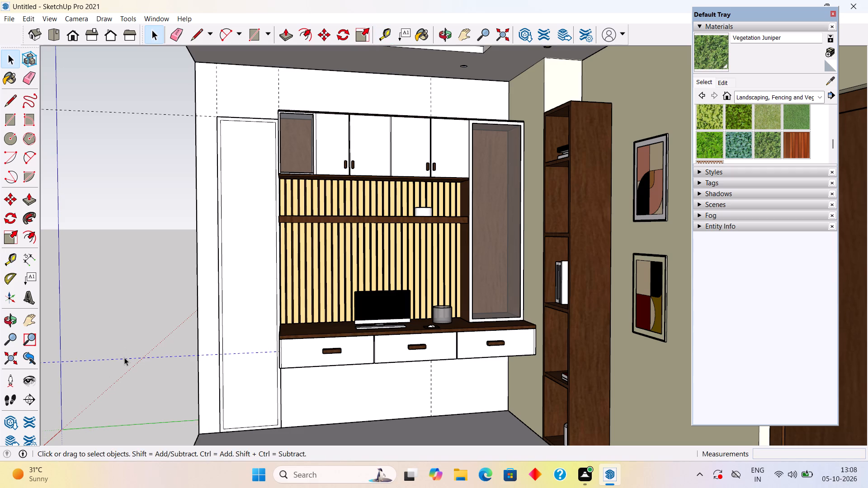
key("Delete")
left_click(95, 111)
key("Delete")
Place a horizontal guide 1.6' above the inner bottom edge of the tall frame.
key("t")
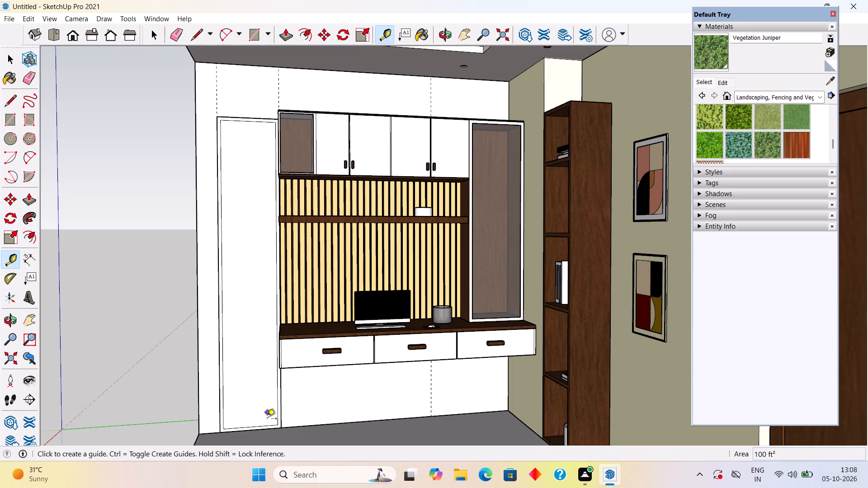
left_click(268, 424)
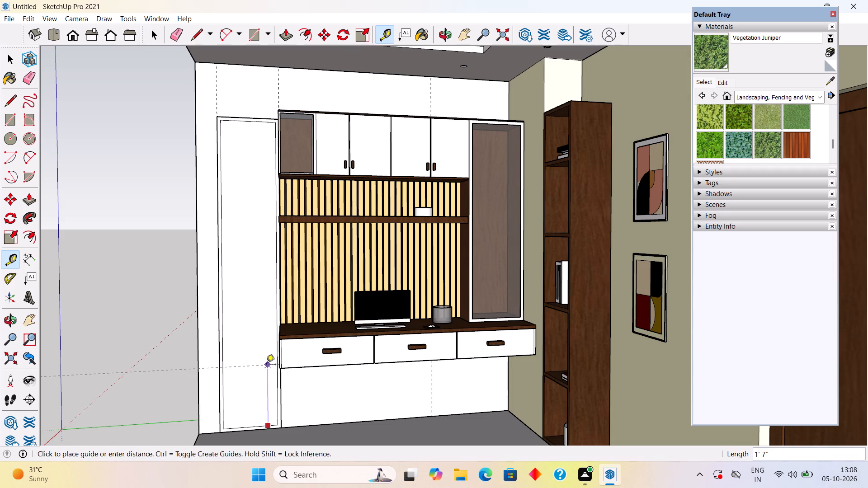
type("1.6'")
key("Return")
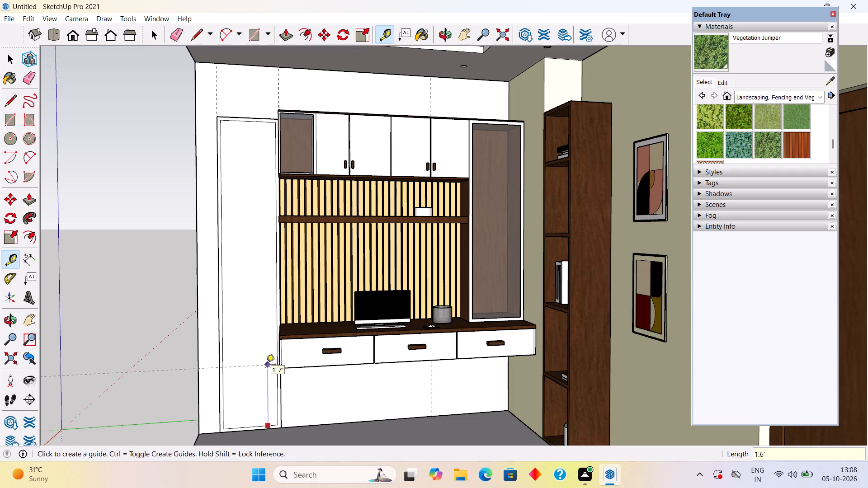
Place a second horizontal guide 1" above the new one to mark the shelf thickness.
scroll(254, 391, "up", 3)
left_click(259, 356)
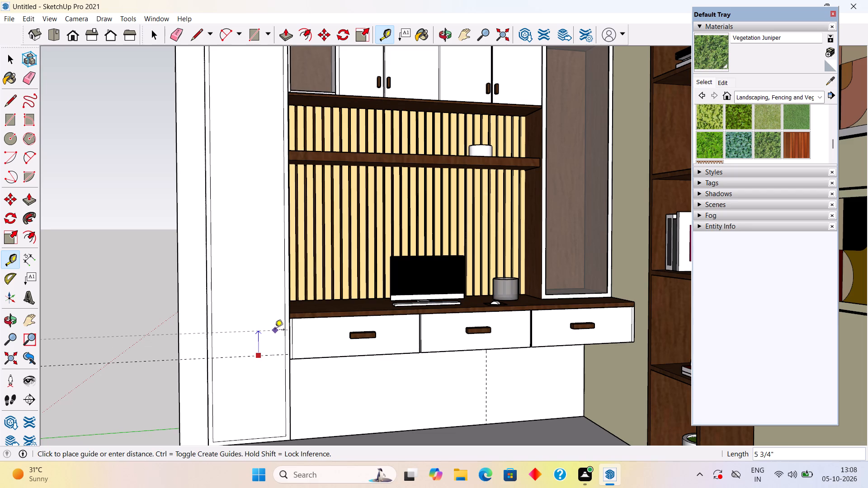
type("1\"")
key("Return")
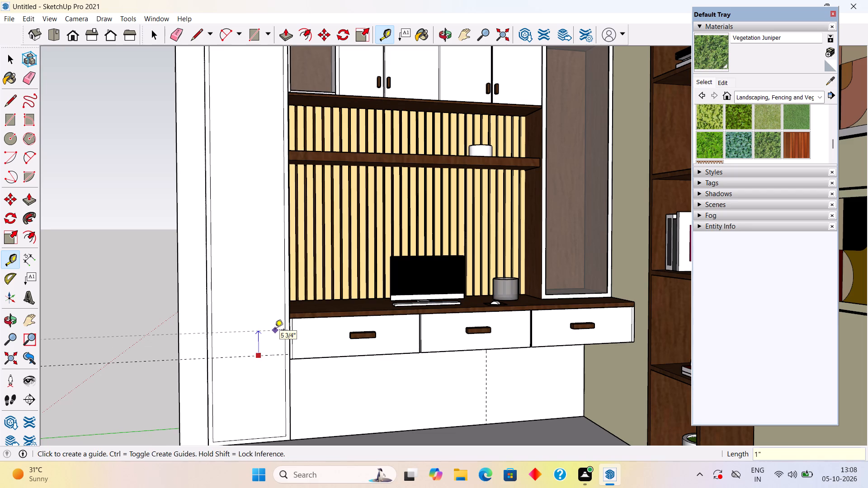
Copy the pair of shelf guides upward at 1.7' spacing, making four copies.
key("space")
left_click(262, 355)
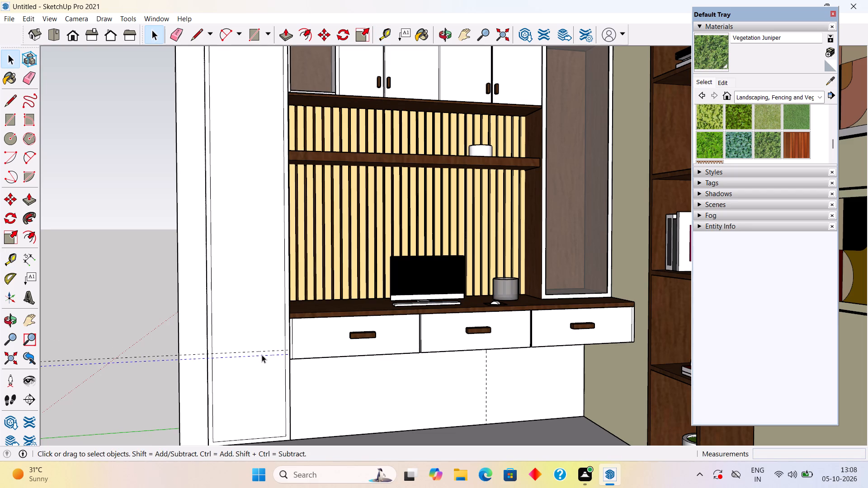
left_click(265, 350, "shift")
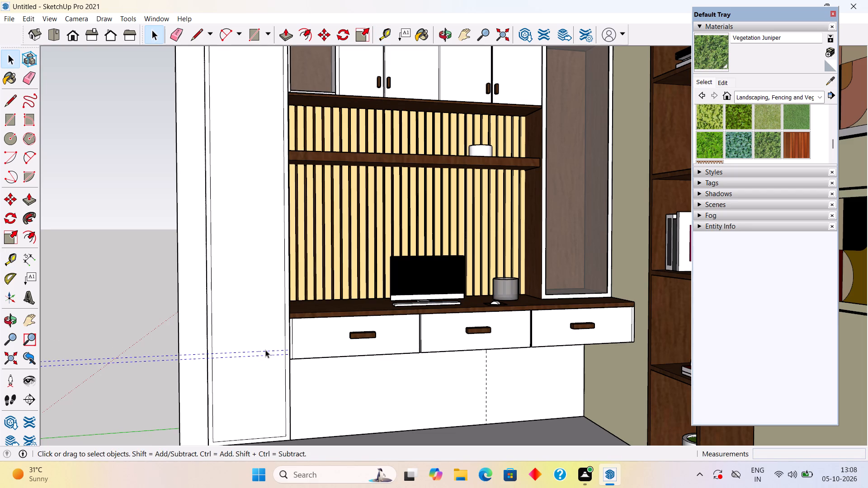
key("m")
left_click(265, 350)
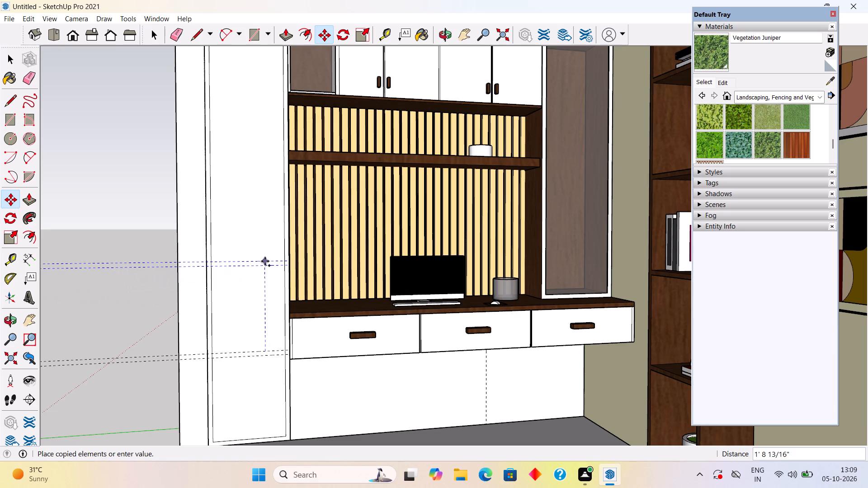
type("1.7'")
key("Return")
key("Return")
key("x")
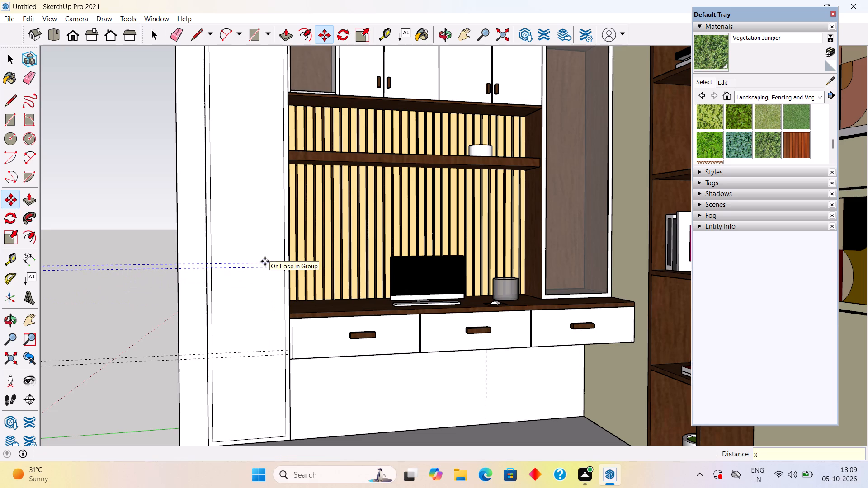
key("4")
key("Return")
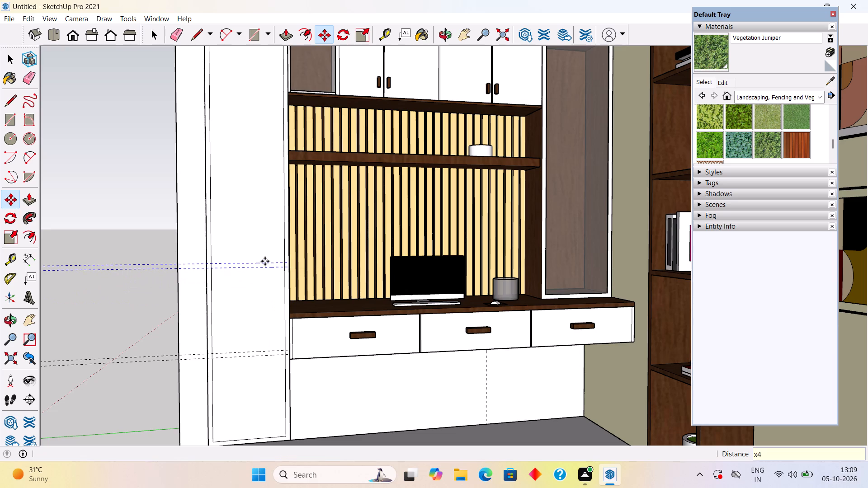
key("space")
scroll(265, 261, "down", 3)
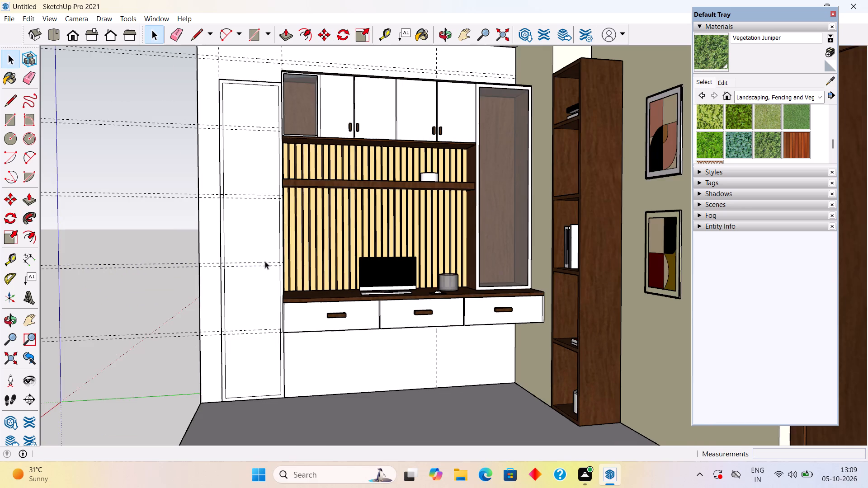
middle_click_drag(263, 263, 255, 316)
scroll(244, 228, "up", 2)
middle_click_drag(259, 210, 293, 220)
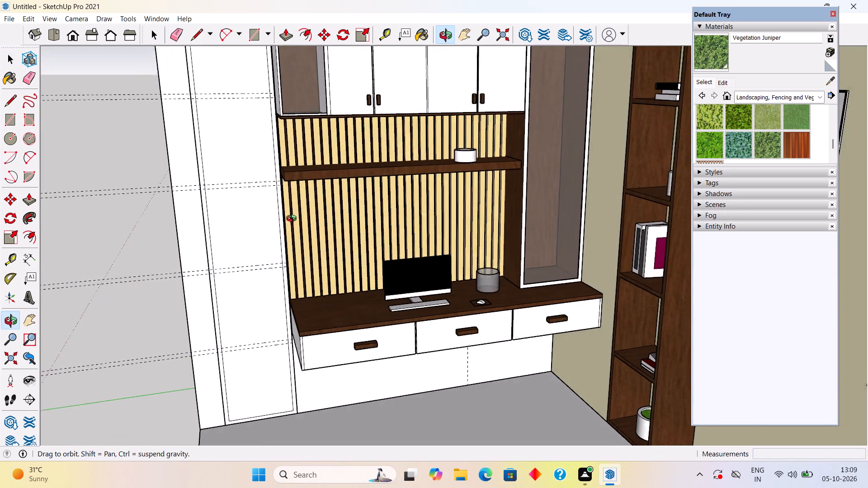
Draw two 1'4" horizontal lines along the top shelf's guide pair, spanning the inner width of the tall frame.
middle_click_drag(293, 220, 295, 222)
scroll(247, 165, "up", 2)
scroll(250, 163, "down", 1)
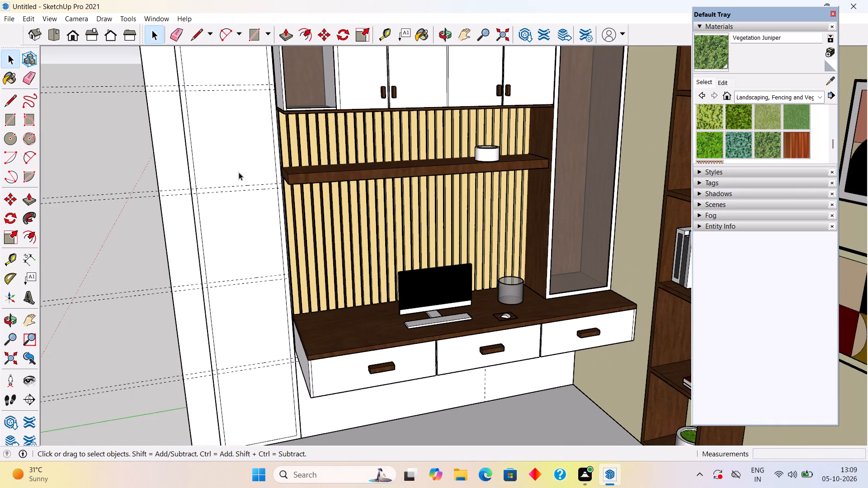
key("l")
left_click(185, 83)
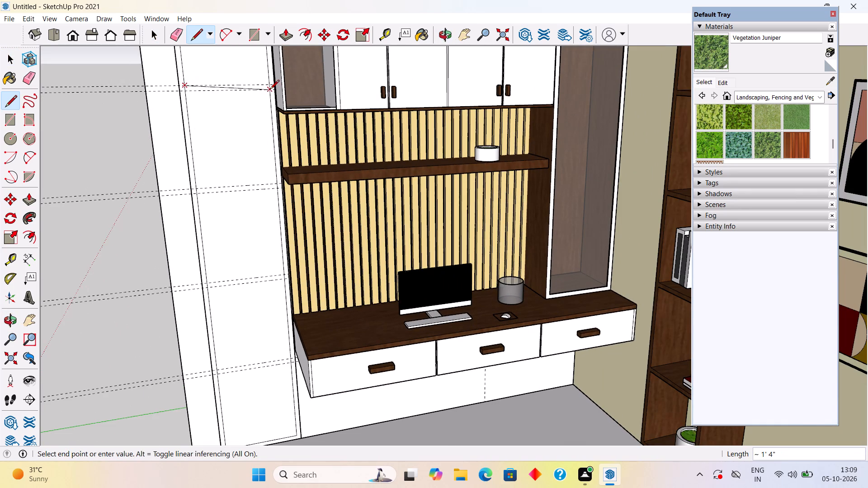
left_click(267, 85)
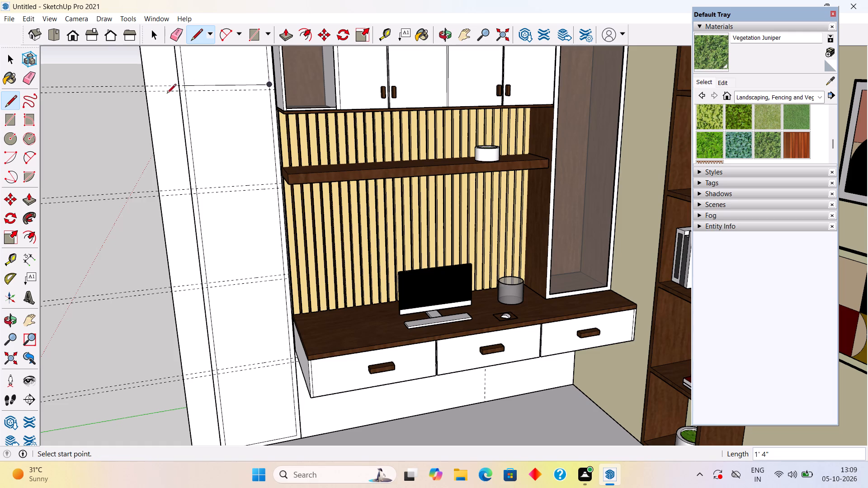
left_click(187, 94)
left_click(270, 93)
Draw the upper 1'4" line of the second shelf from the top, between the frame's inner side edges.
left_click(199, 188)
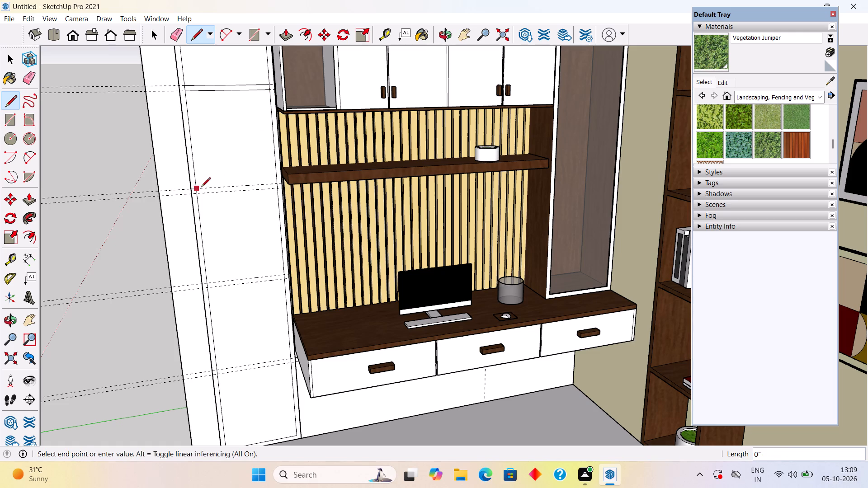
left_click(275, 183)
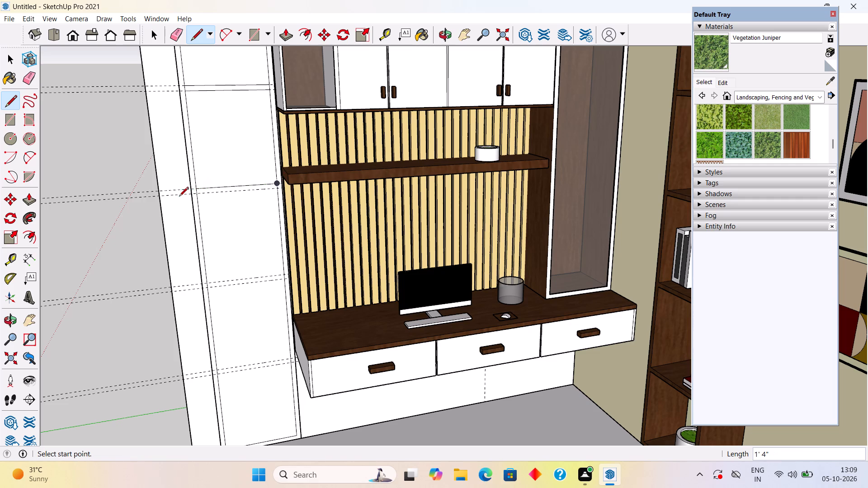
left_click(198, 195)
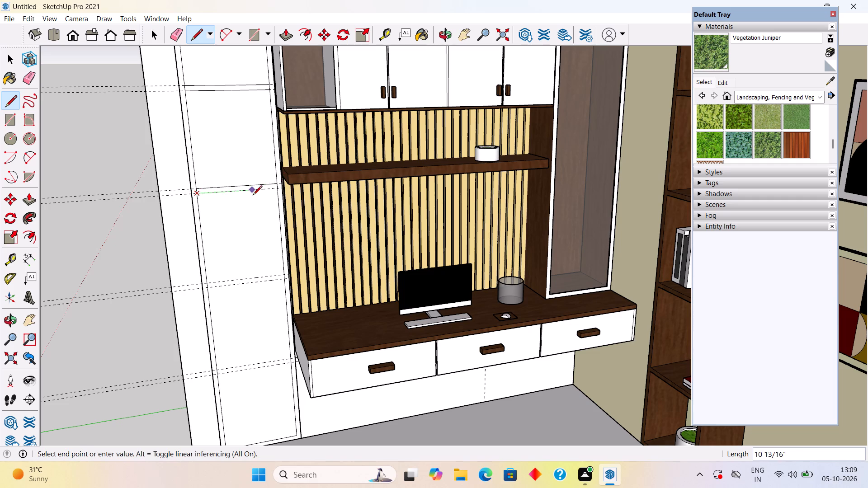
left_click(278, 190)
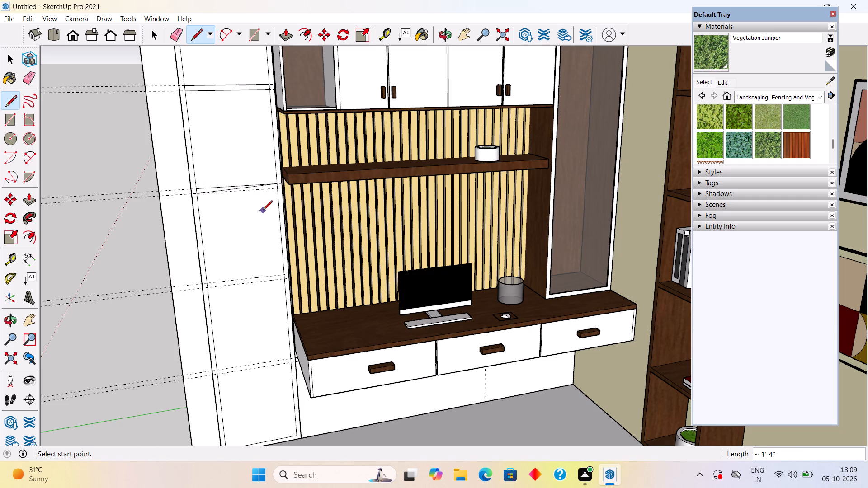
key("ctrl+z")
Draw the lower line of the second shelf from the top along its guide, across the frame's inner width.
scroll(277, 218, "up", 7)
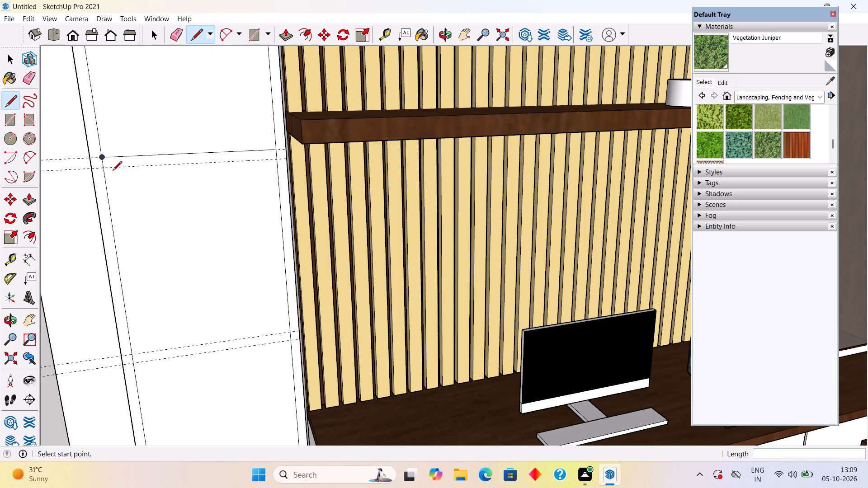
left_click(103, 169)
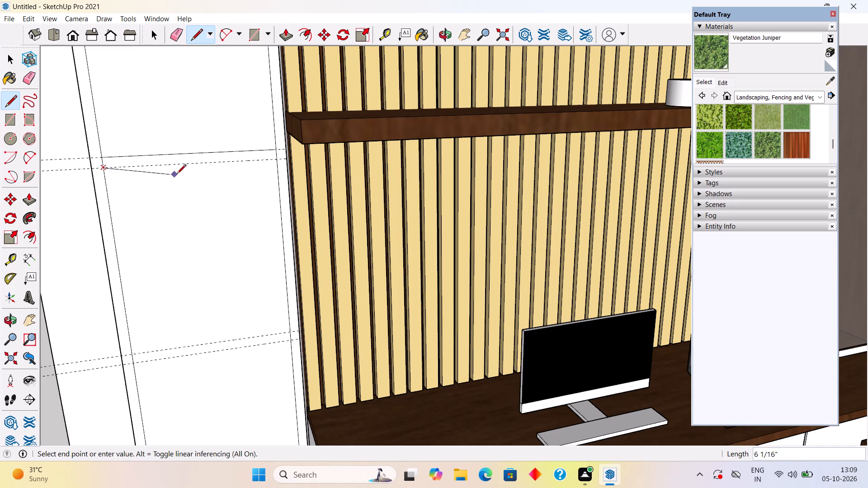
left_click(277, 159)
Draw the upper and lower 1'4" lines of the third shelf from the top along its guides.
scroll(271, 234, "down", 4)
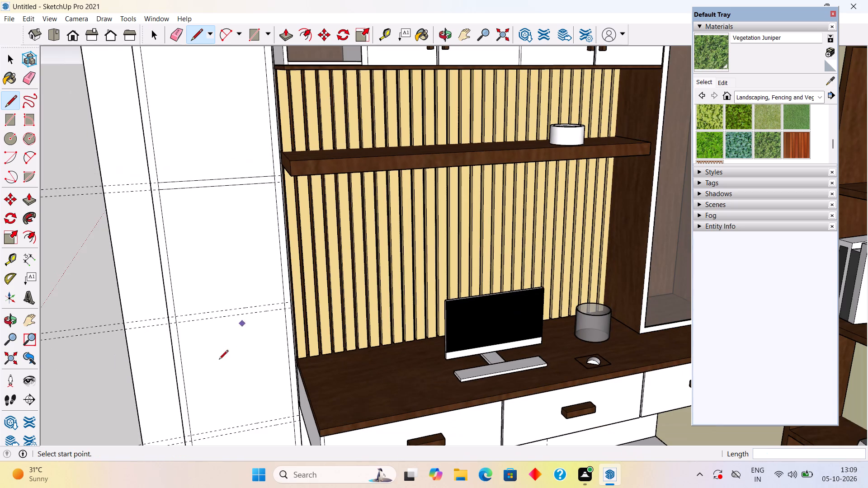
scroll(197, 316, "up", 2)
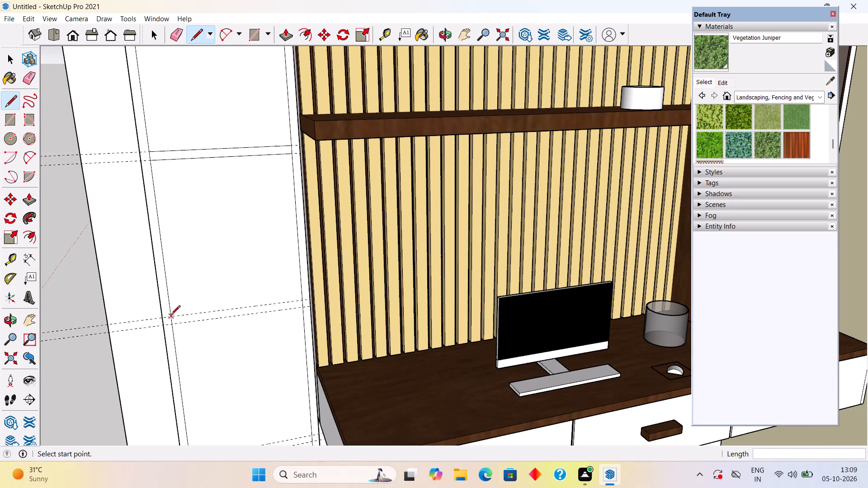
left_click(171, 315)
left_click(302, 298)
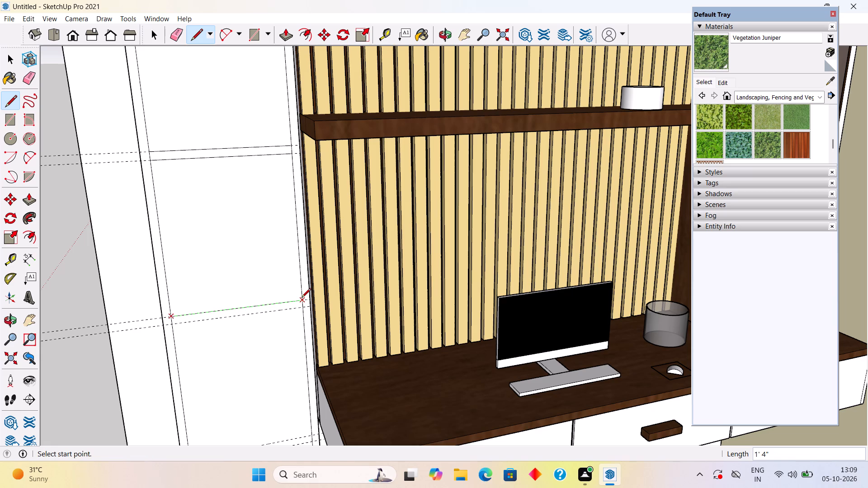
left_click(174, 325)
left_click(302, 308)
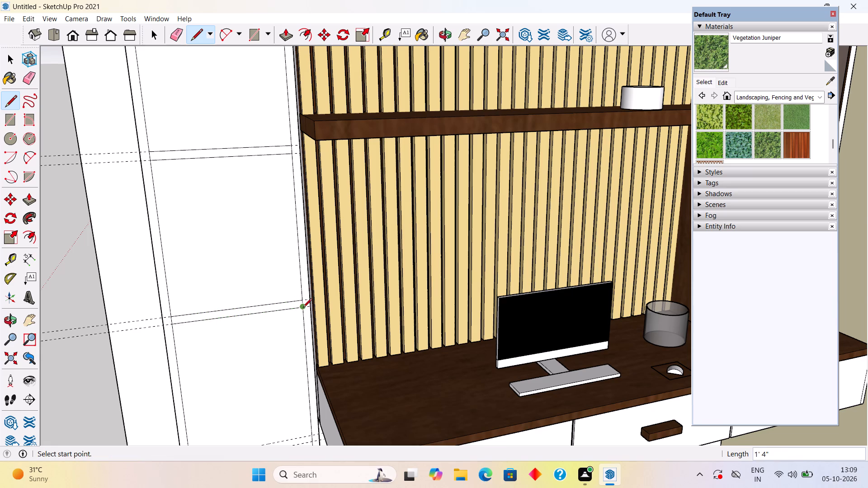
Draw the upper and lower 1'4" lines of the lowest shelf along its guides inside the tall frame.
scroll(303, 308, "down", 10)
scroll(297, 398, "up", 11)
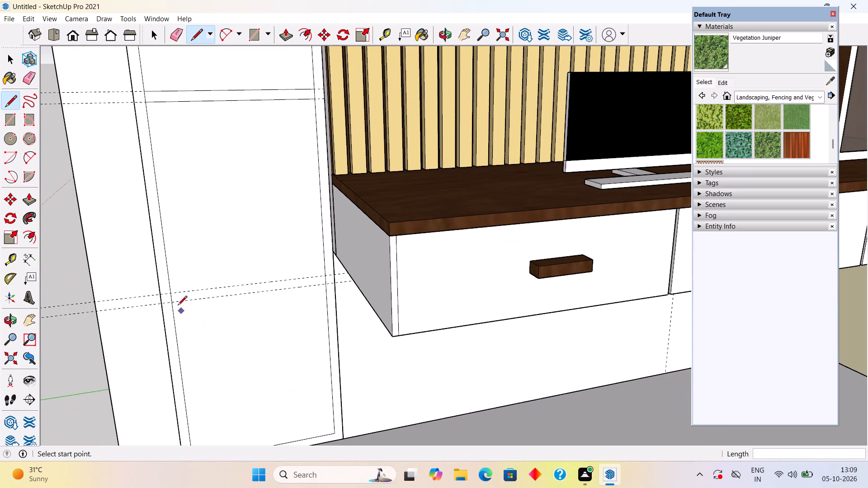
left_click(168, 291)
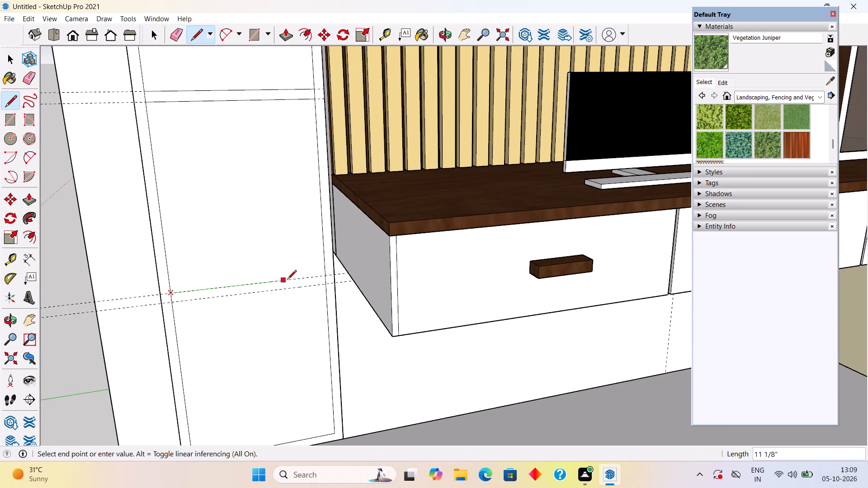
left_click(324, 278)
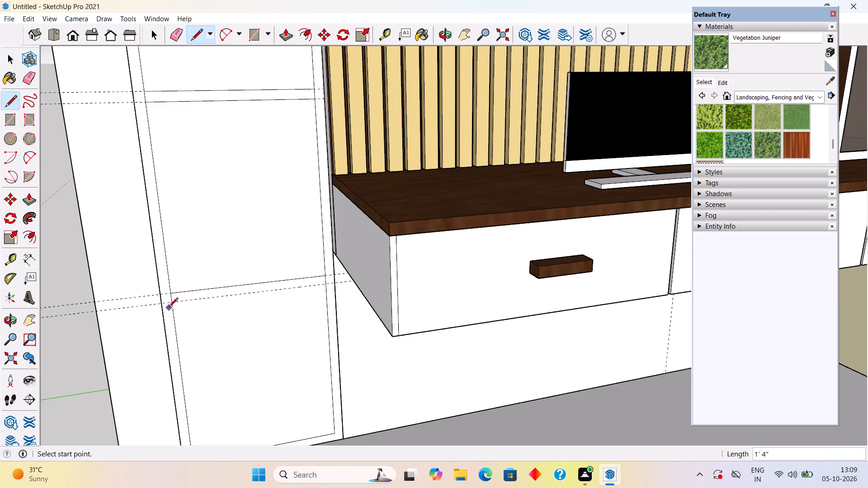
left_click(169, 304)
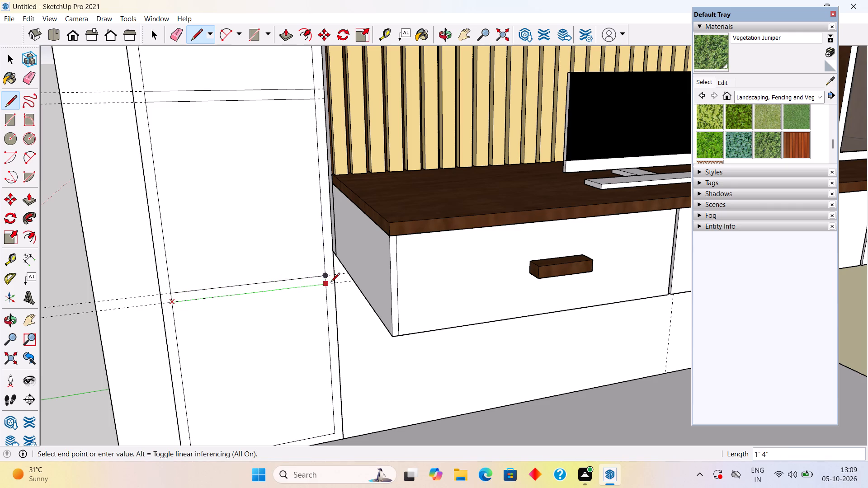
left_click(325, 285)
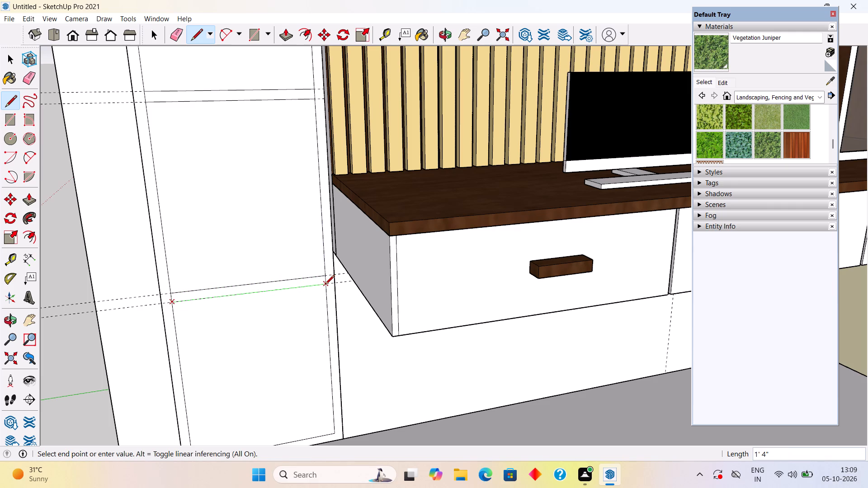
left_click(325, 285)
key("space")
Erase the short inner frame segments between the shelf lines at both ends of the two lowest shelves.
key("e")
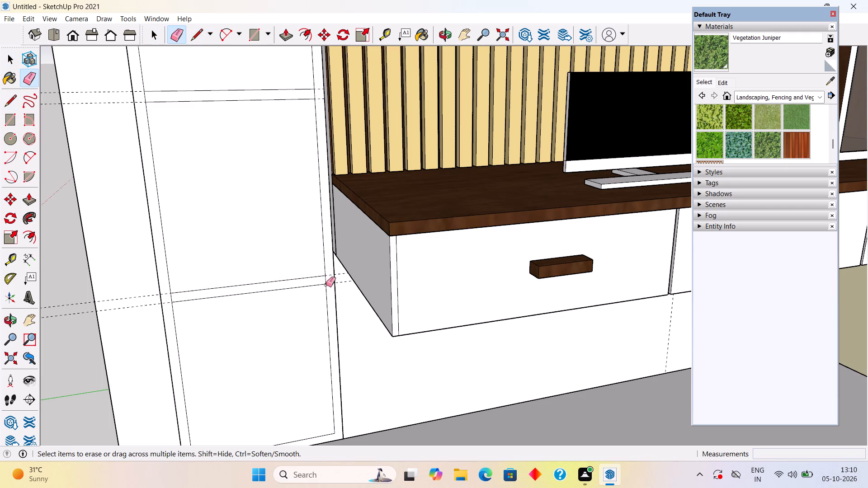
left_click(325, 281)
left_click(171, 298)
scroll(171, 298, "down", 4)
scroll(148, 160, "up", 3)
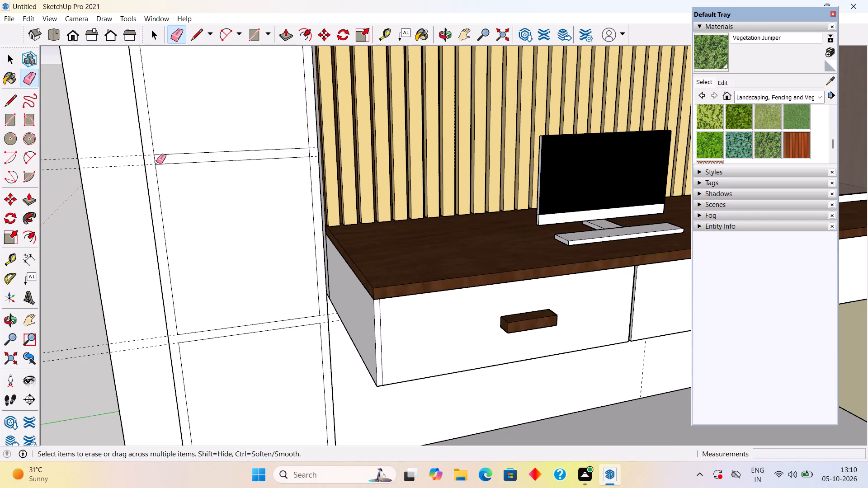
left_click(155, 161)
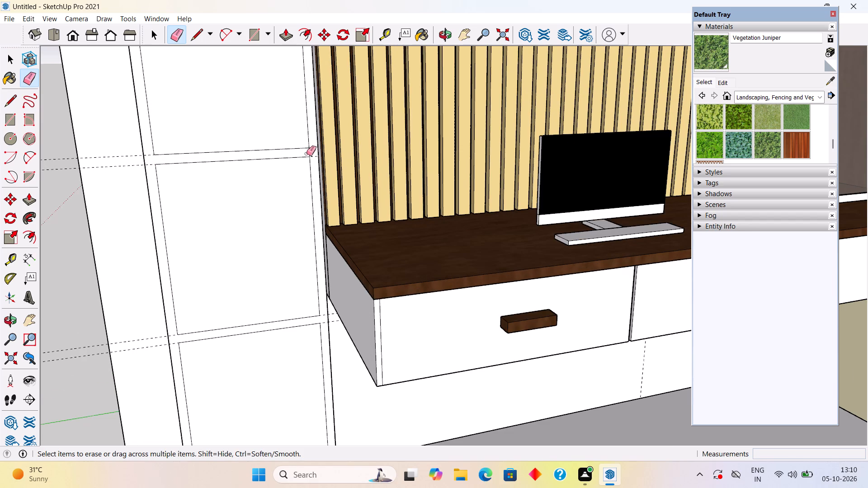
left_click(308, 153)
Erase the short inner frame segments at both ends of the second shelf from the top.
scroll(310, 164, "down", 14)
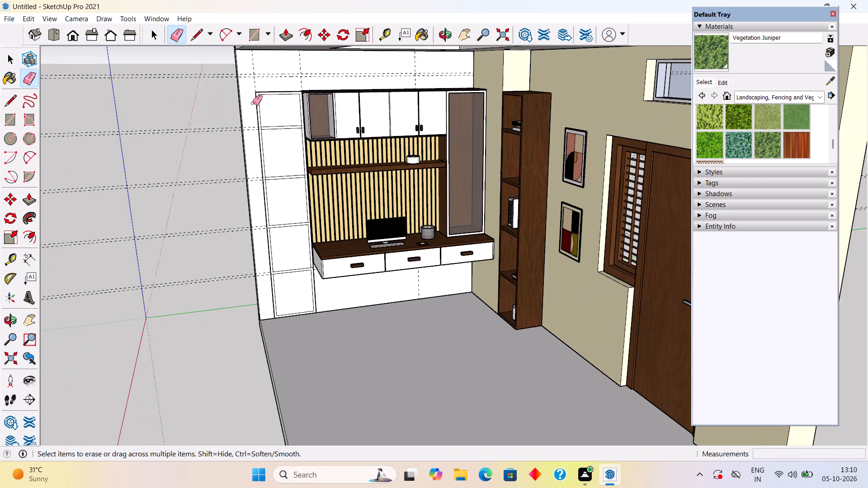
scroll(287, 152, "up", 7)
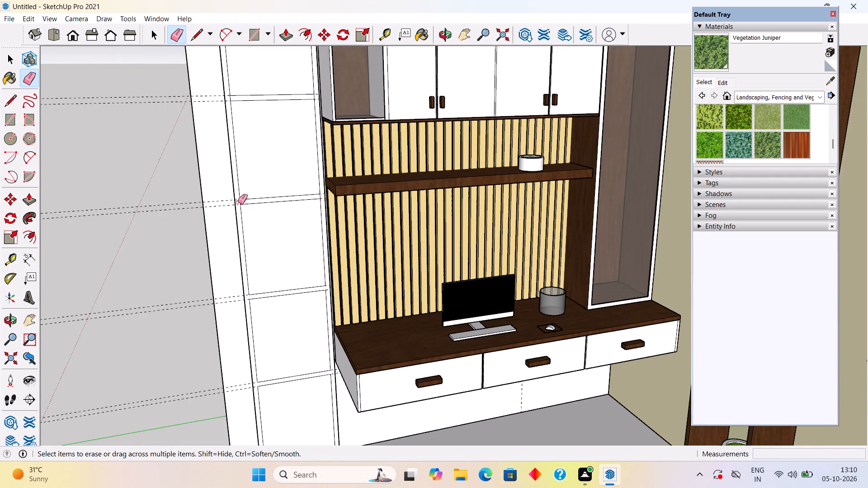
scroll(238, 202, "up", 3)
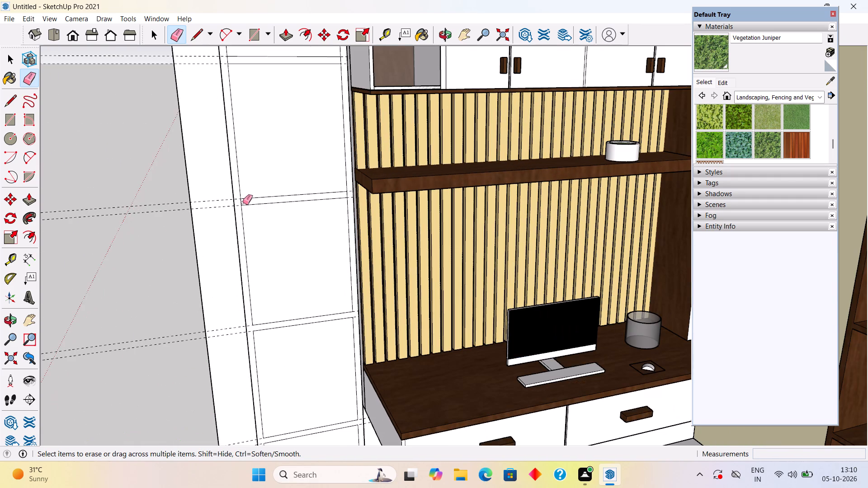
left_click(242, 202)
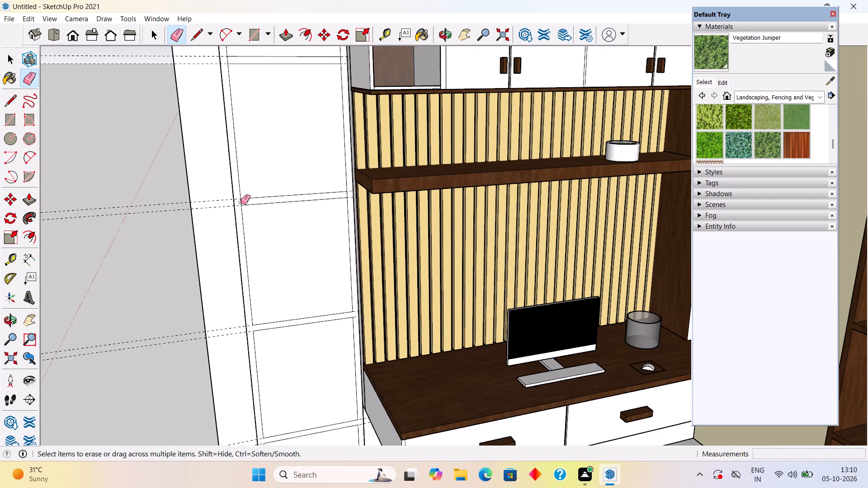
left_click(240, 203)
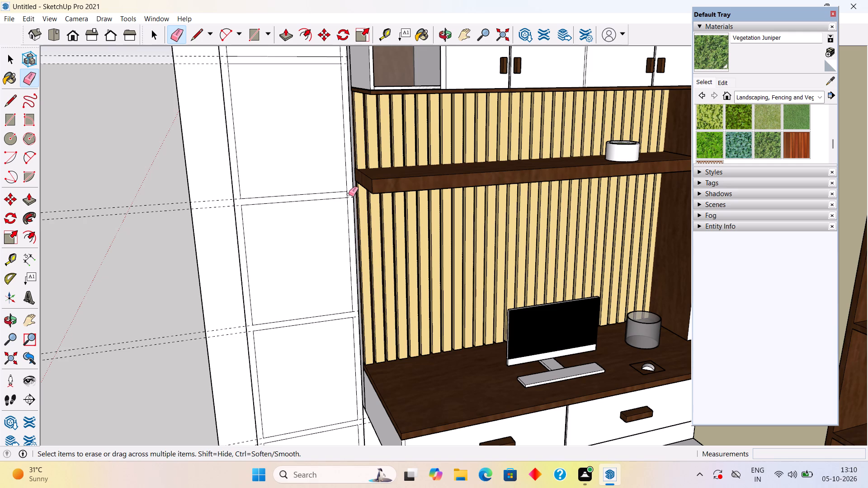
left_click(349, 195)
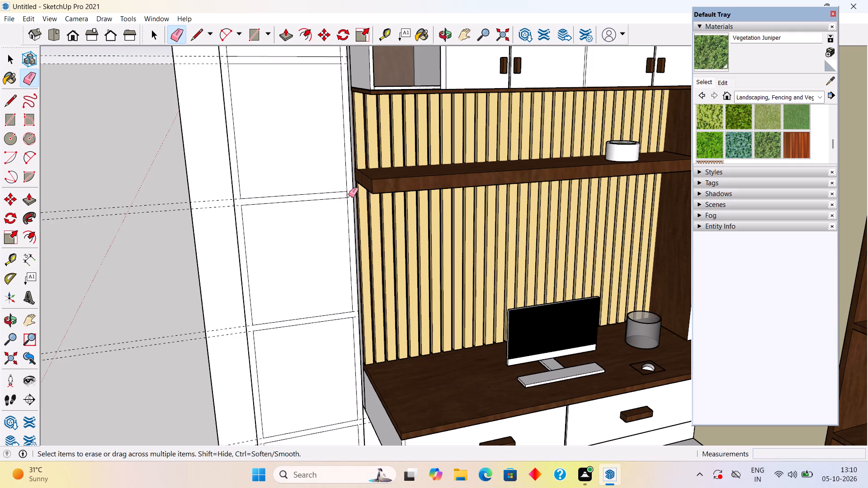
scroll(346, 193, "up", 6)
left_click(342, 194)
left_click(343, 194)
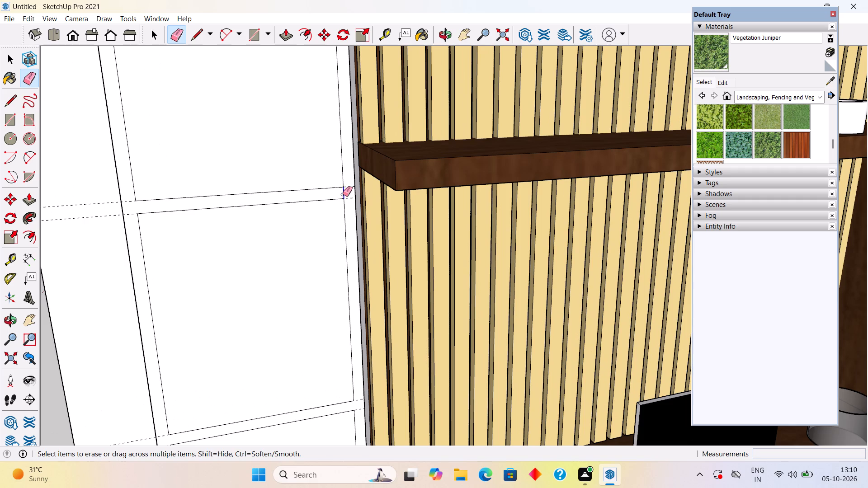
Erase the short inner frame segments at both ends of the topmost shelf in the tall frame.
scroll(343, 194, "down", 11)
scroll(336, 108, "up", 4)
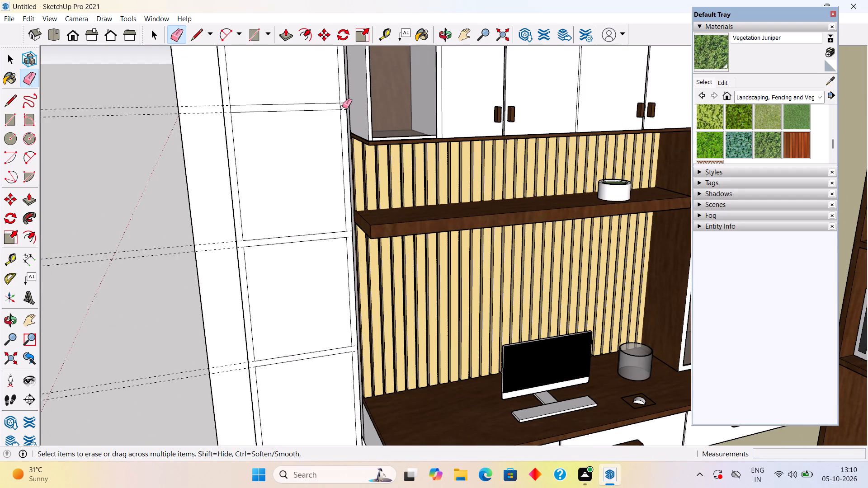
left_click(340, 106)
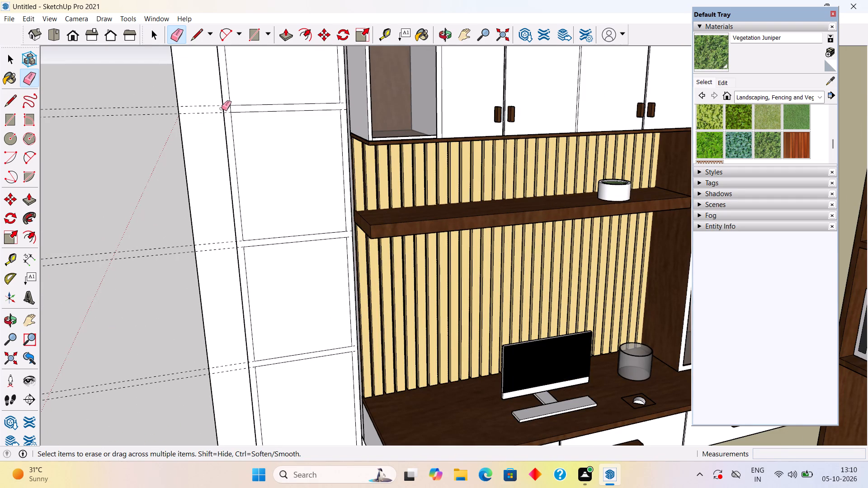
left_click(230, 109)
Extrude the tall unit's connected frame and shelf face 1'2" outward, level with the front of the tall glass cabinet.
key("space")
left_click(238, 238)
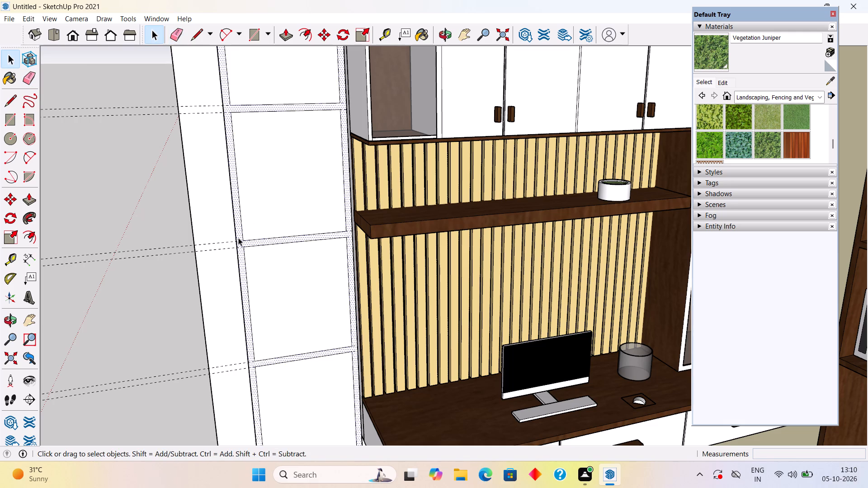
key("p")
left_click(238, 238)
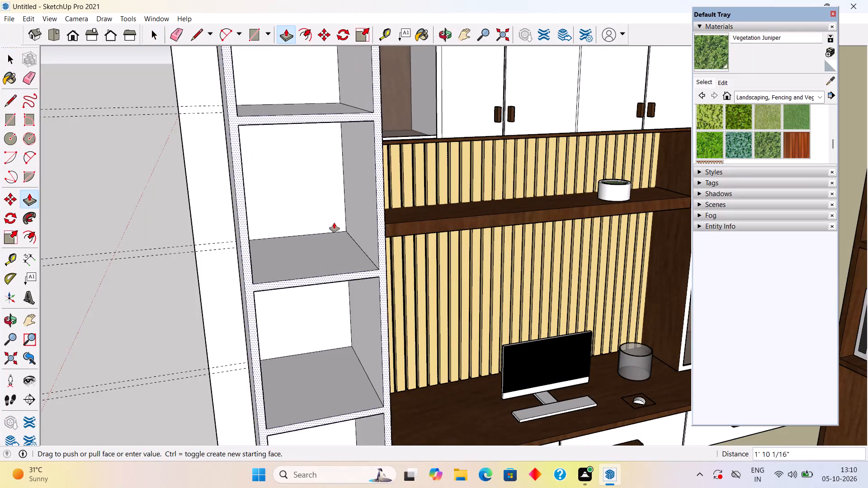
scroll(383, 218, "down", 6)
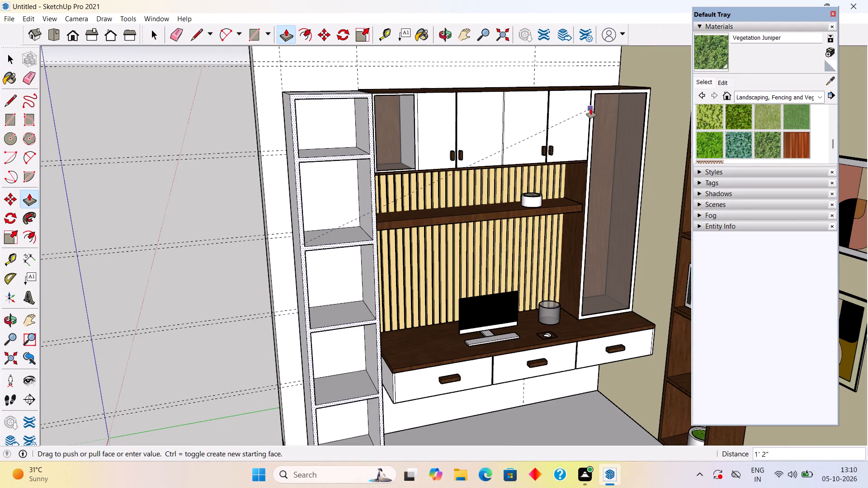
left_click(591, 109)
Extrude the tall shelf unit's front frame face about 10 13/16" further, out to the desk drawer fronts.
middle_click_drag(544, 198, 543, 232)
middle_click_drag(431, 315, 393, 200)
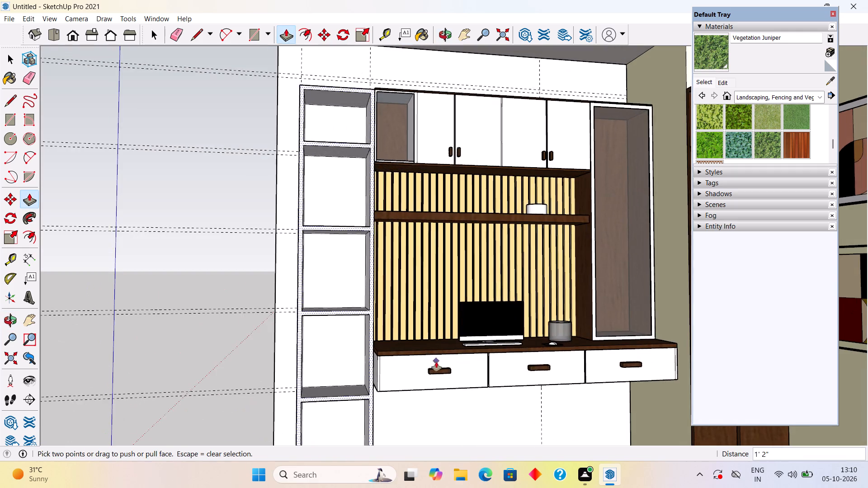
middle_click_drag(432, 364, 418, 372)
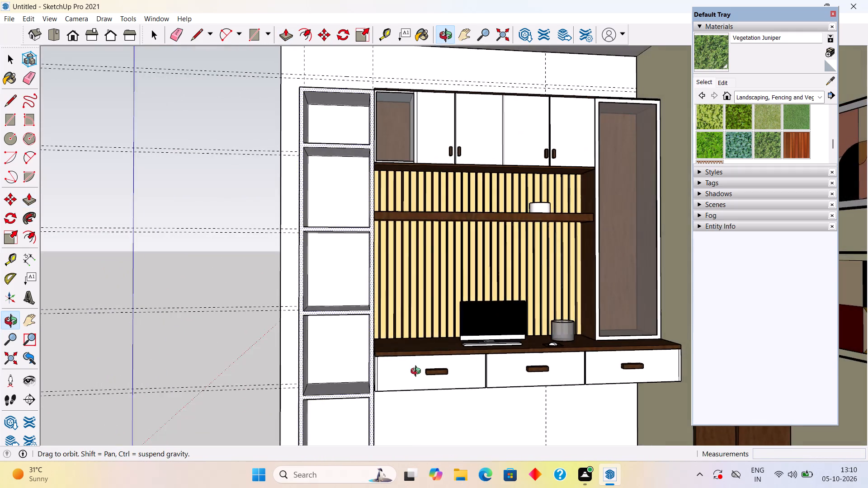
middle_click_drag(418, 372, 419, 376)
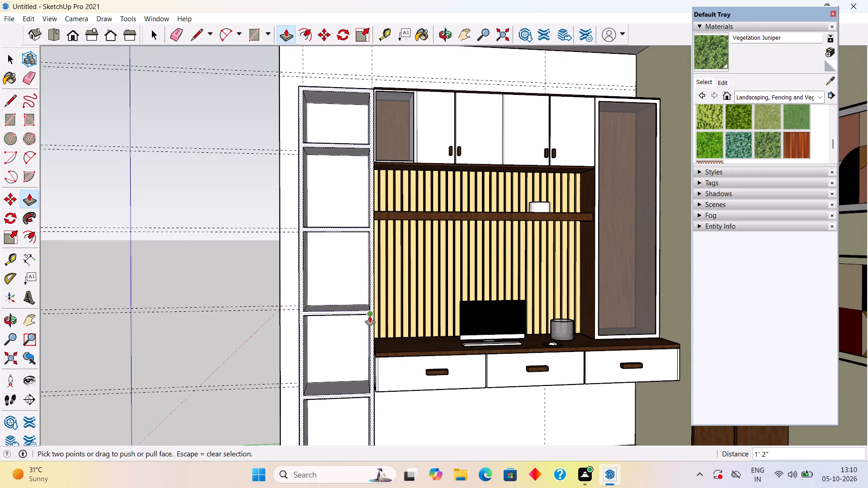
key("space")
key("p")
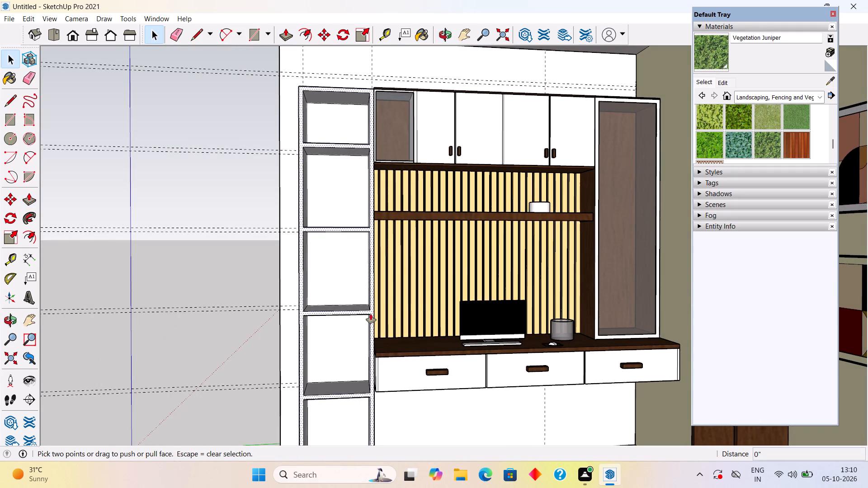
left_click(372, 314)
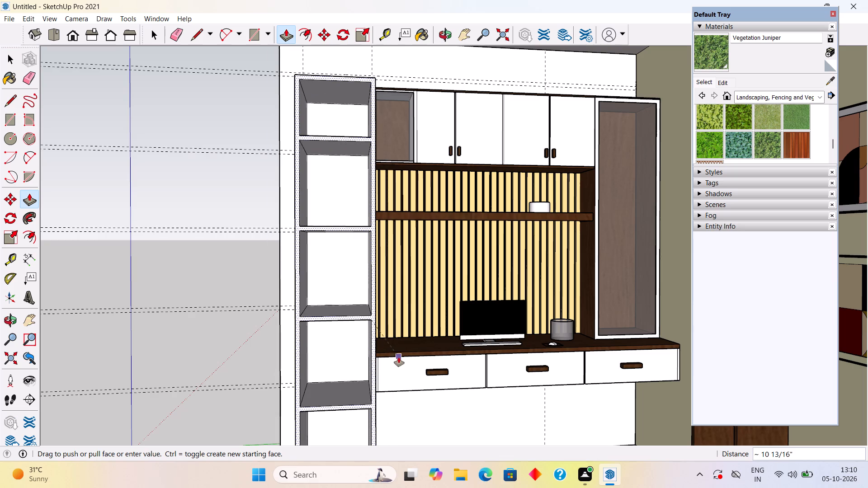
left_click(401, 374)
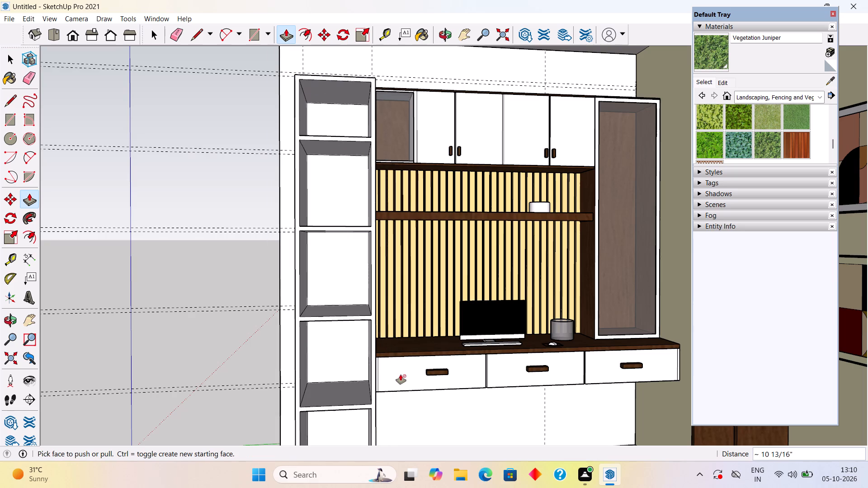
key("space")
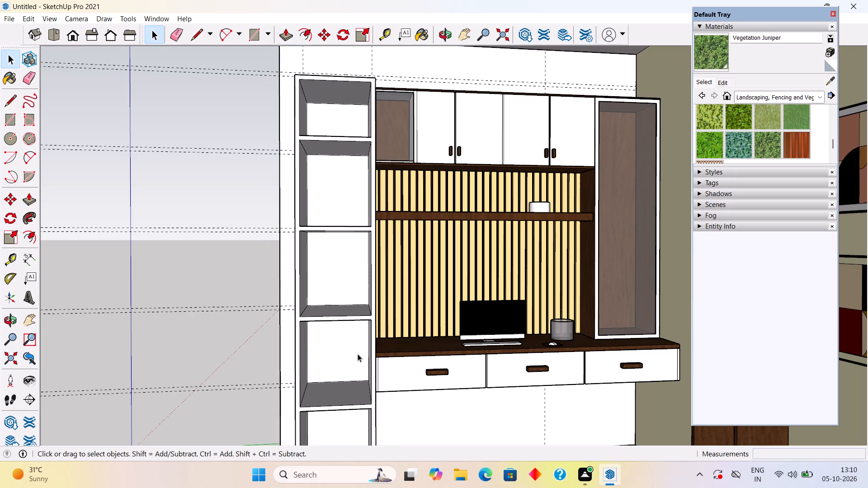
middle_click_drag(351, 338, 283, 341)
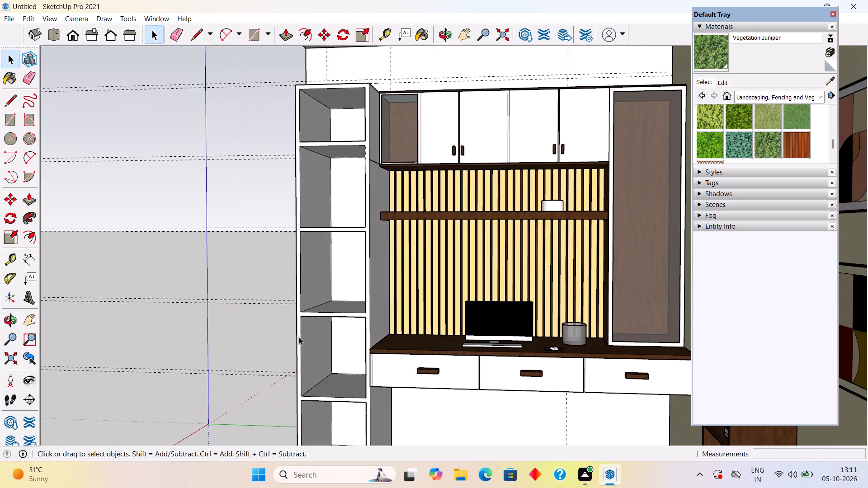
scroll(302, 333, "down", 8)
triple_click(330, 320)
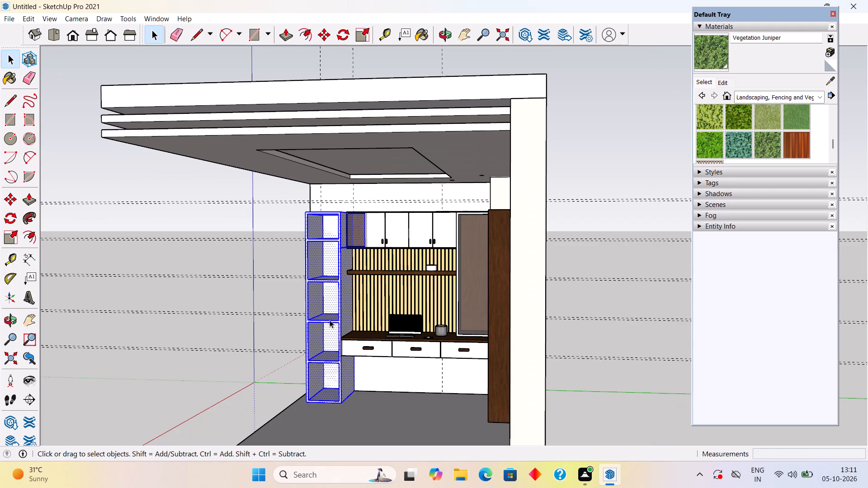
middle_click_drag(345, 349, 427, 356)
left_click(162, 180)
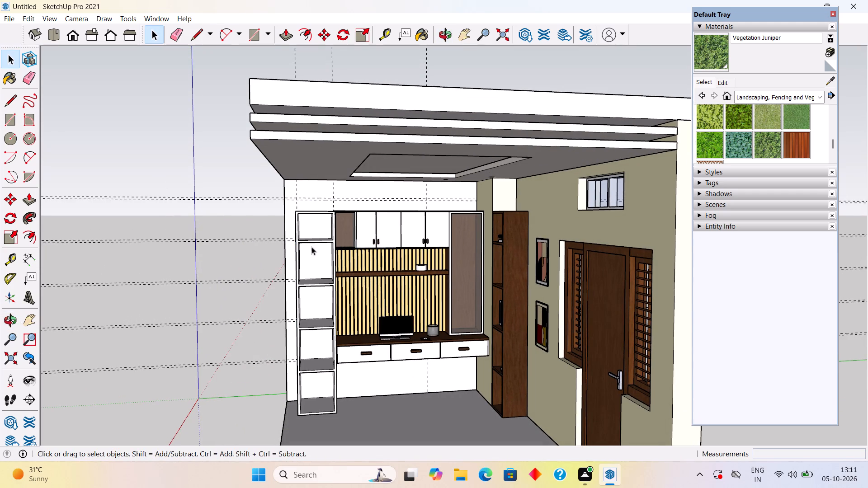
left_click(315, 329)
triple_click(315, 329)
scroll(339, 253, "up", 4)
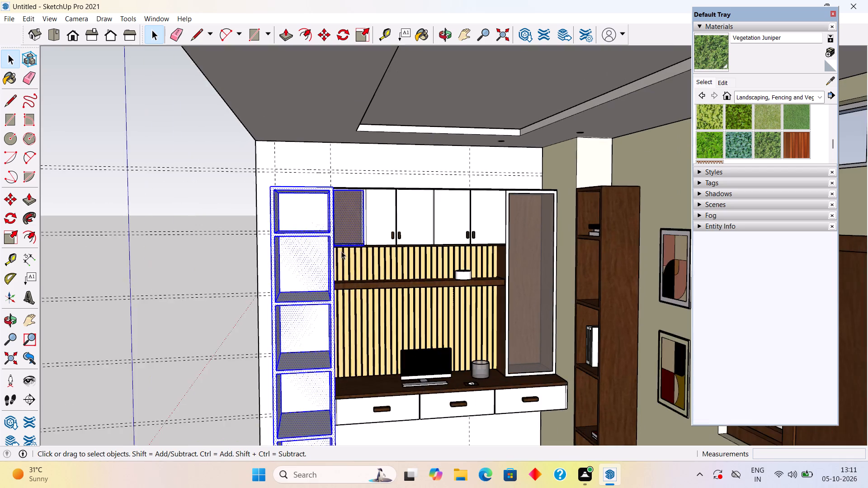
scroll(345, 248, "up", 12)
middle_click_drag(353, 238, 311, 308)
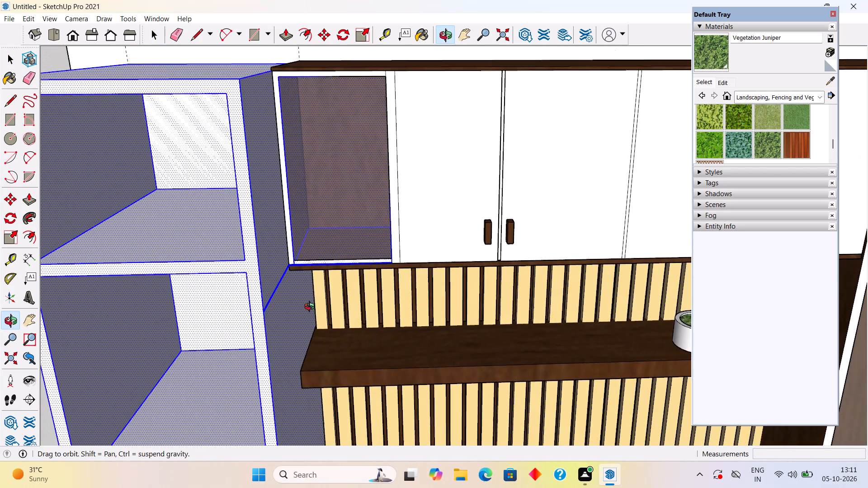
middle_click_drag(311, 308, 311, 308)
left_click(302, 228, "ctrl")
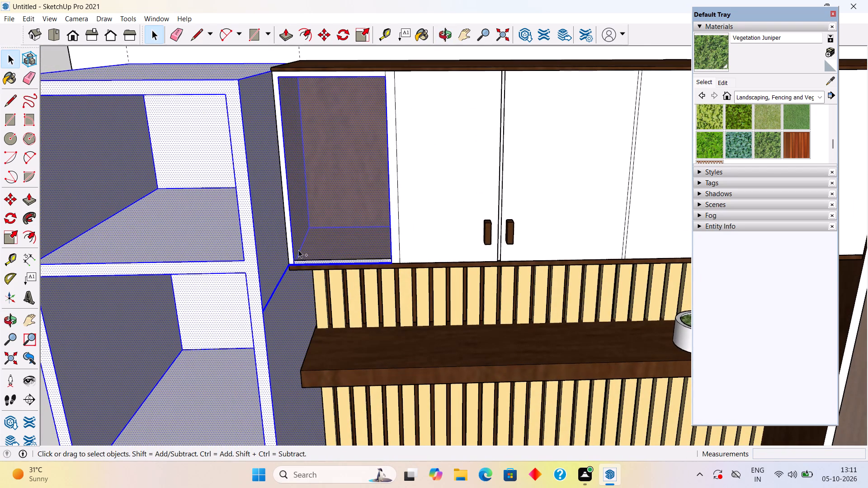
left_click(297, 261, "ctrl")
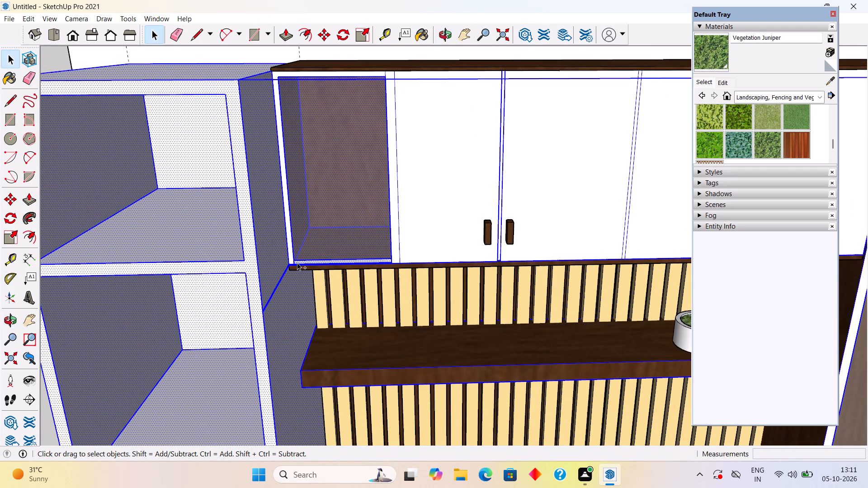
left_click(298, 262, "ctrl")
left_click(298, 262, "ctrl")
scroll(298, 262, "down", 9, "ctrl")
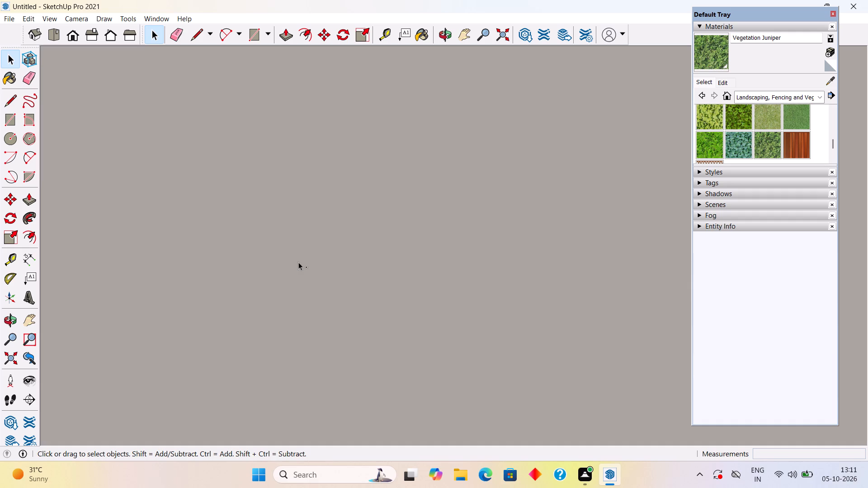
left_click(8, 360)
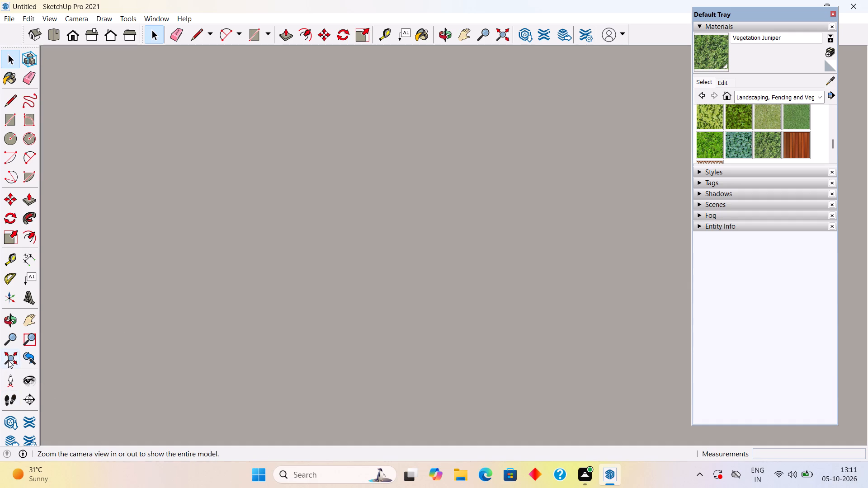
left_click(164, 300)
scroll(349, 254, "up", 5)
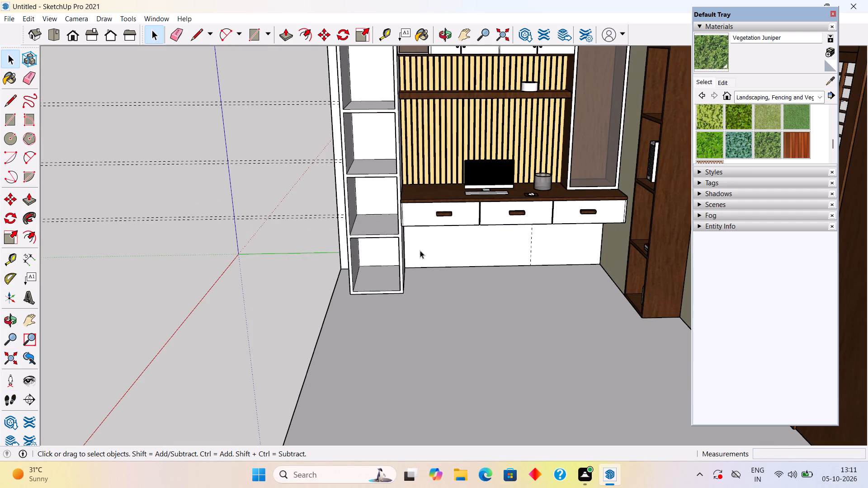
Make a group from all connected geometry of the tall shelf unit beside the desk.
triple_click(401, 265)
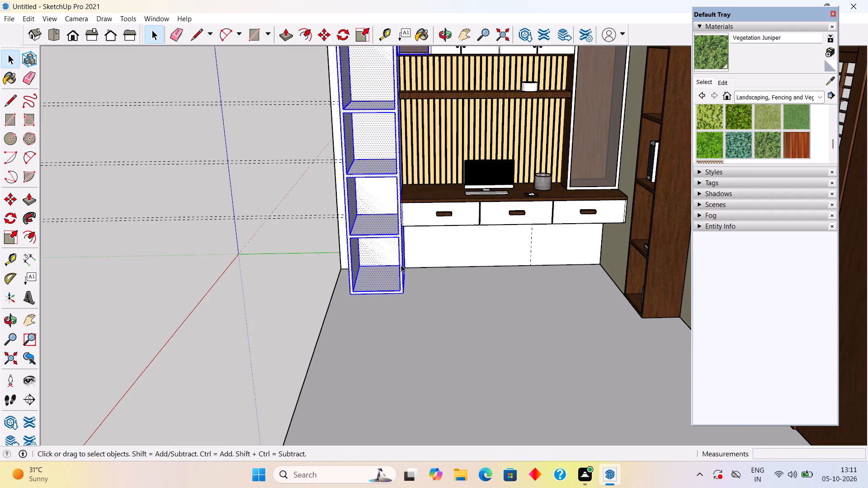
scroll(401, 265, "down", 4)
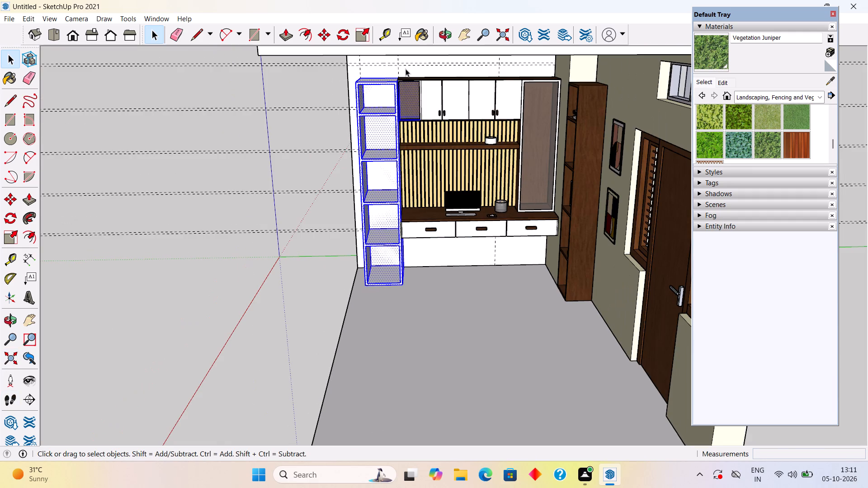
scroll(397, 88, "up", 9)
middle_click_drag(451, 103, 507, 130)
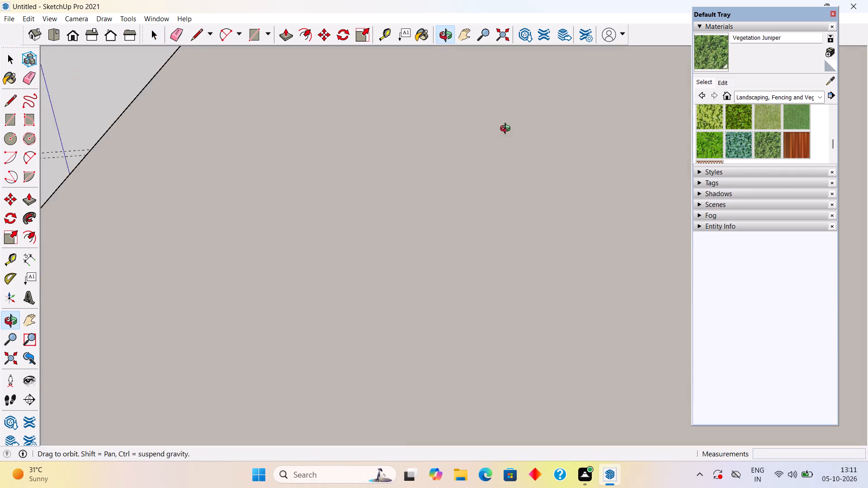
middle_click_drag(507, 130, 368, 119)
scroll(411, 100, "up", 3)
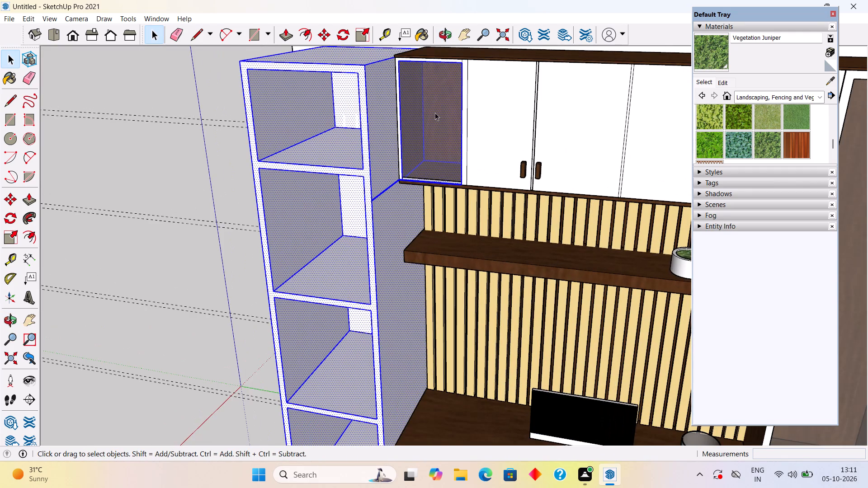
right_click(345, 175)
left_click(380, 269)
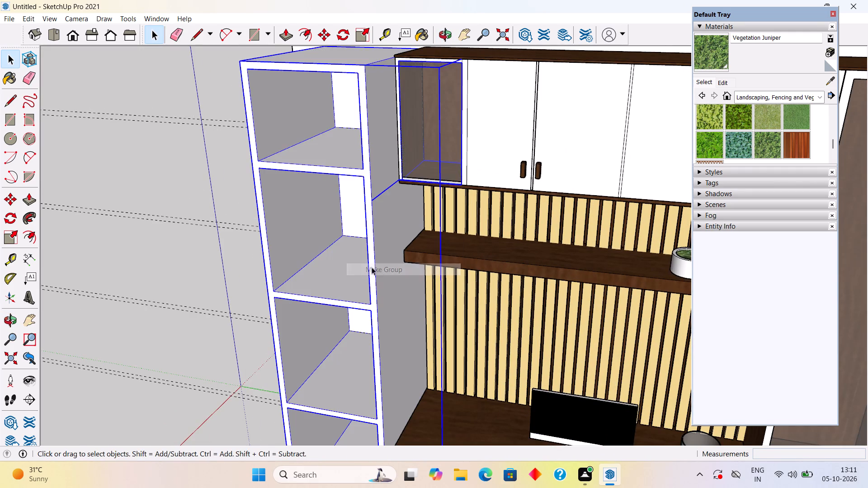
middle_click_drag(394, 276, 467, 244)
scroll(467, 244, "down", 1)
scroll(225, 189, "down", 3)
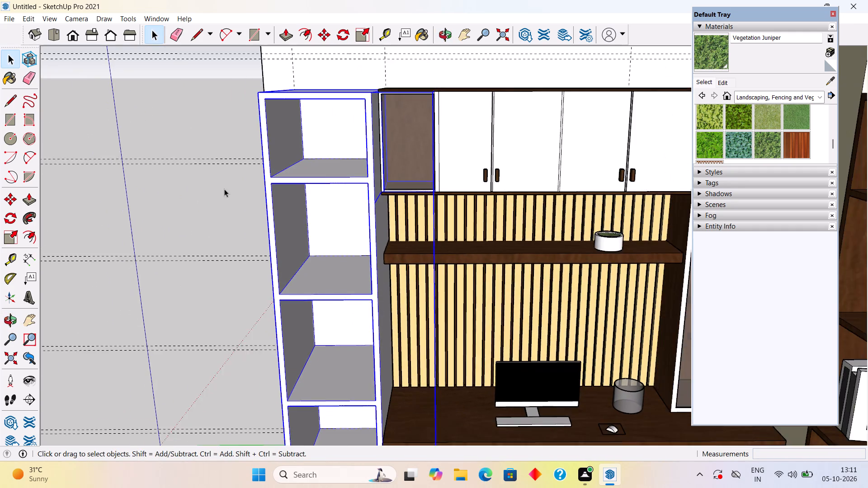
scroll(219, 202, "down", 2)
left_click(219, 202)
Sample the Wood Veneer 01 material from the tall bookcase by the door wall and paint the grouped shelf unit with it.
scroll(151, 338, "down", 5)
scroll(258, 330, "down", 1)
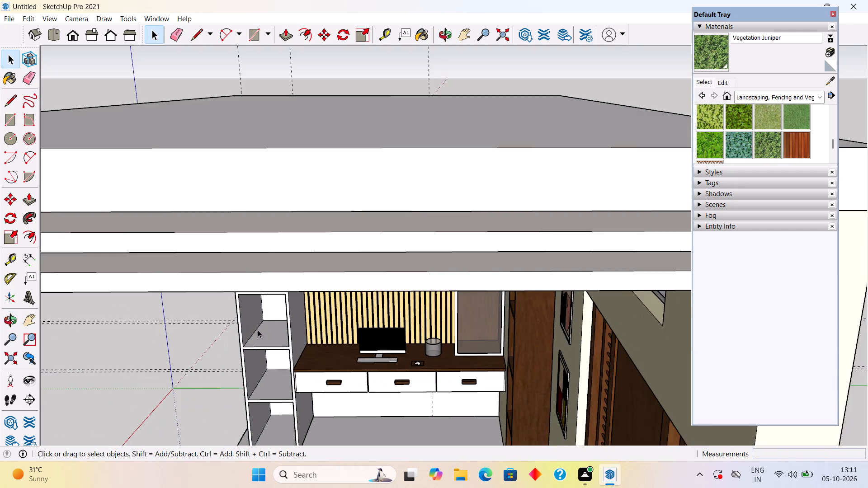
middle_click_drag(257, 308, 301, 210)
scroll(301, 210, "down", 4)
middle_click_drag(289, 320, 333, 340)
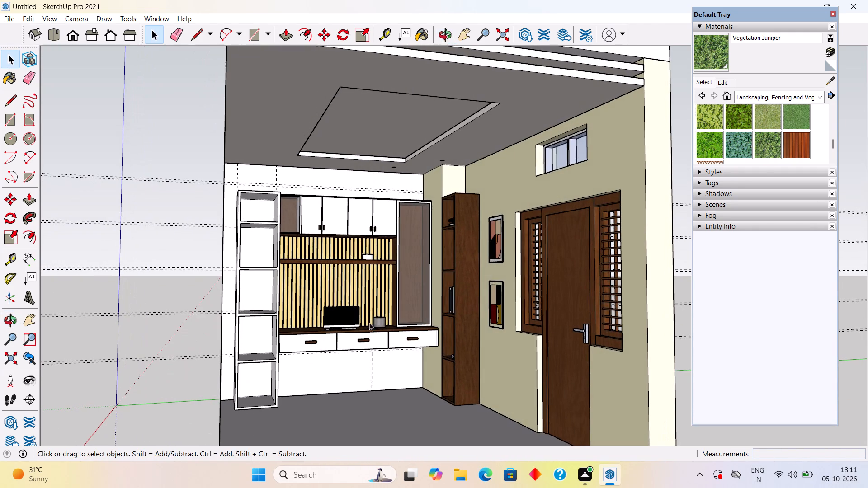
left_click(828, 82)
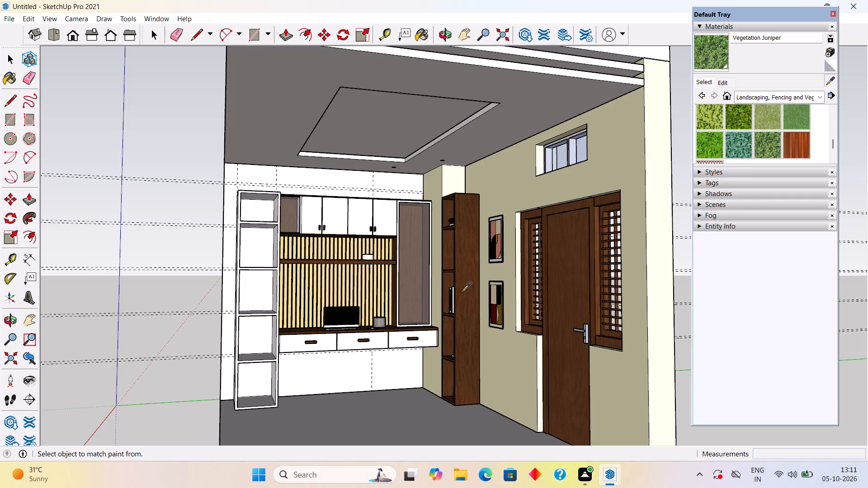
left_click(462, 291)
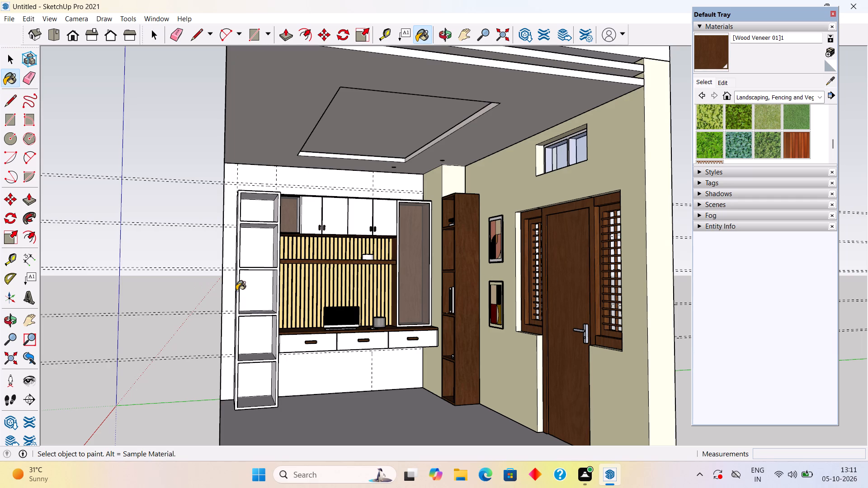
left_click(238, 291)
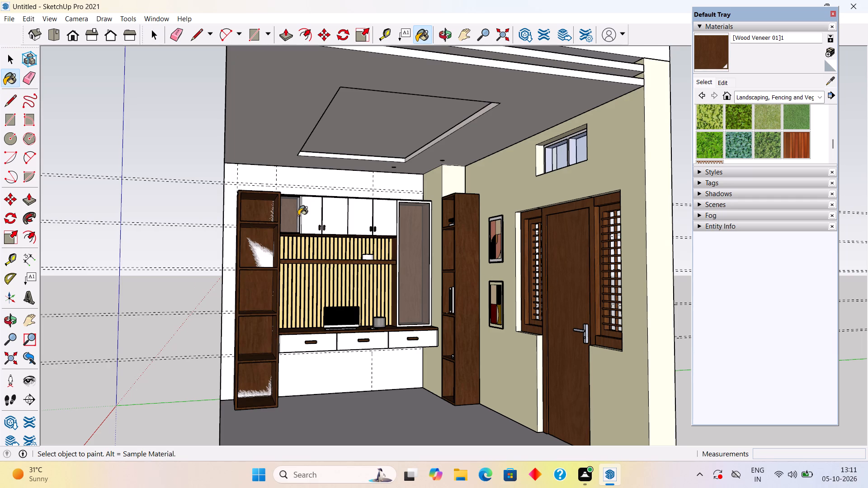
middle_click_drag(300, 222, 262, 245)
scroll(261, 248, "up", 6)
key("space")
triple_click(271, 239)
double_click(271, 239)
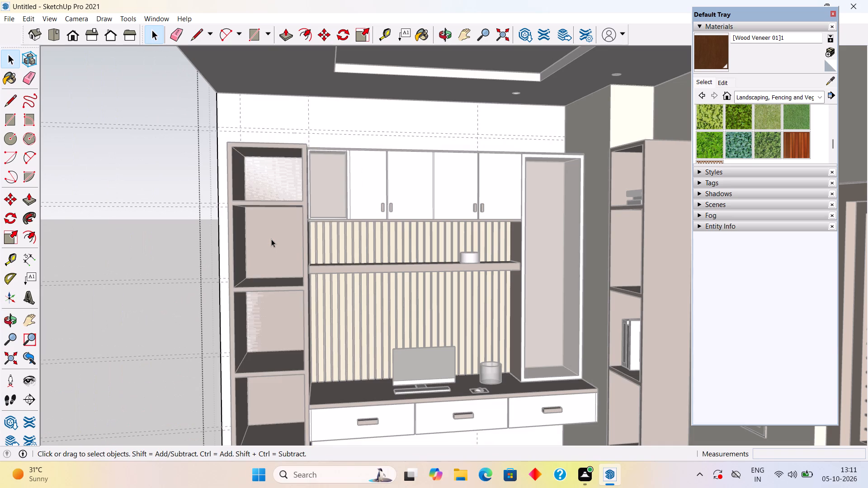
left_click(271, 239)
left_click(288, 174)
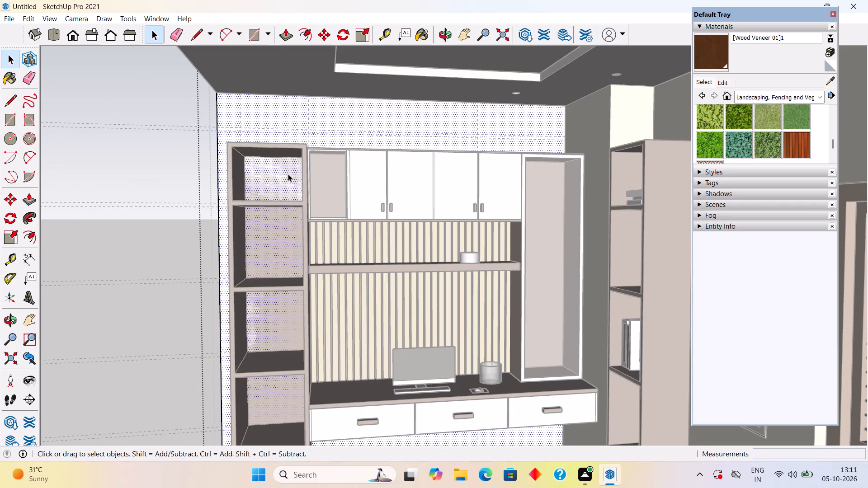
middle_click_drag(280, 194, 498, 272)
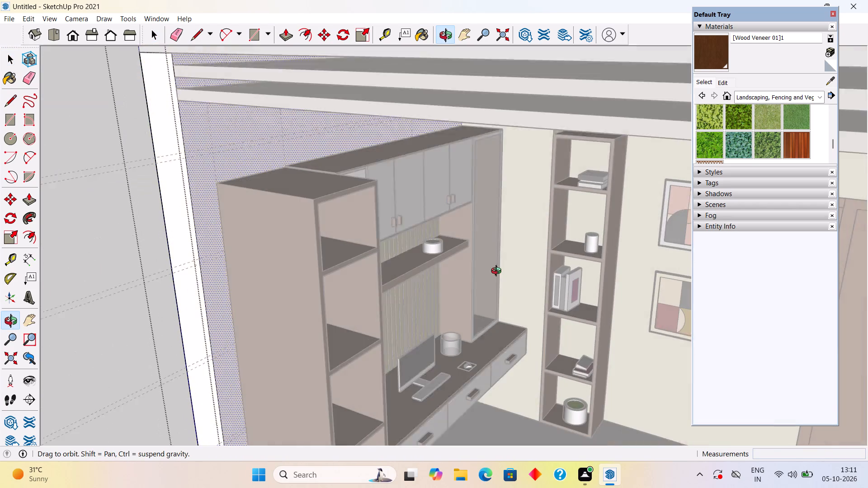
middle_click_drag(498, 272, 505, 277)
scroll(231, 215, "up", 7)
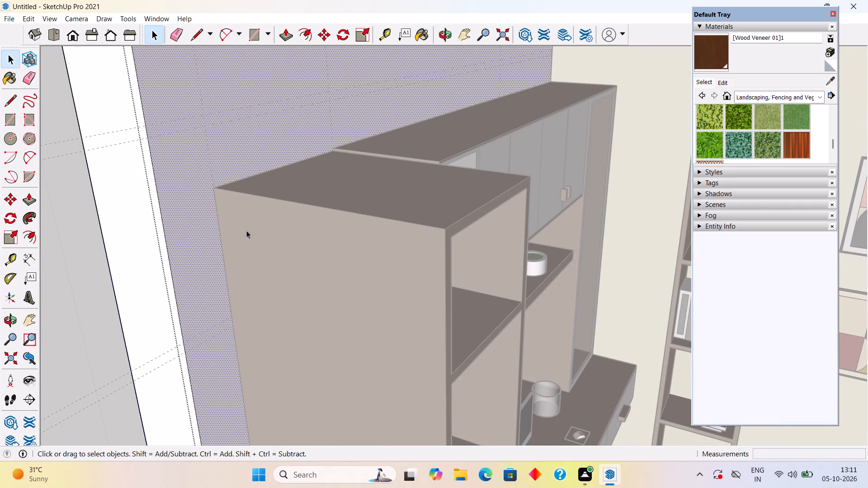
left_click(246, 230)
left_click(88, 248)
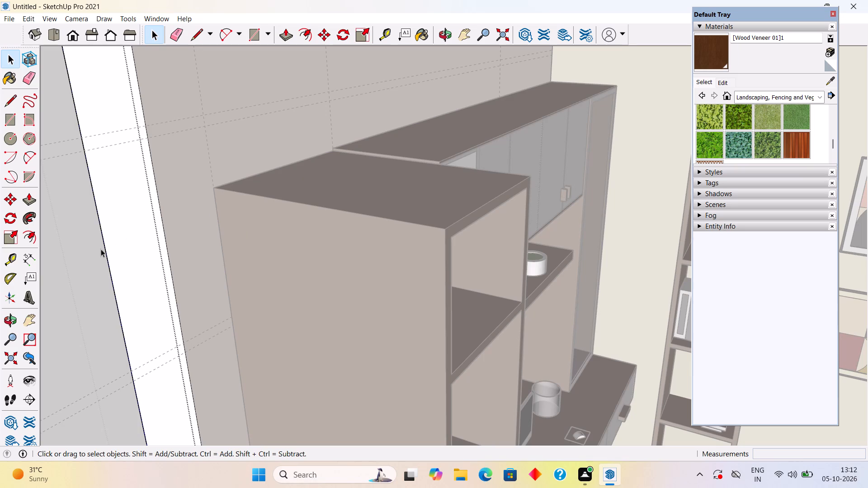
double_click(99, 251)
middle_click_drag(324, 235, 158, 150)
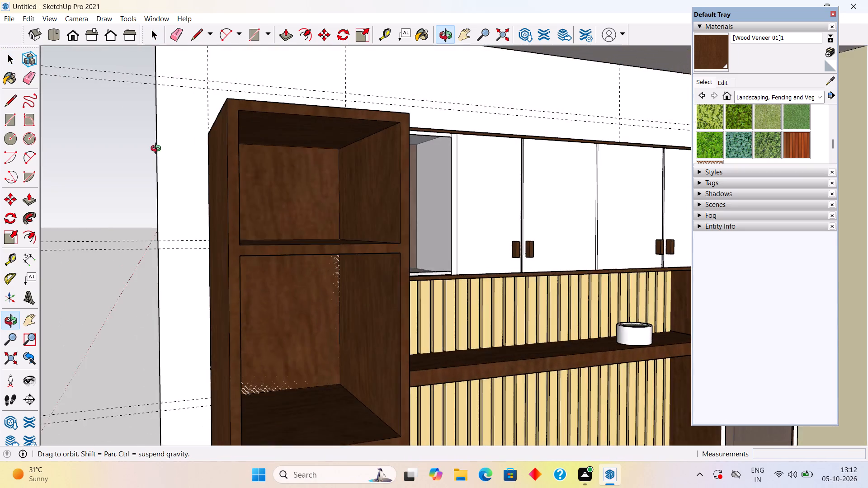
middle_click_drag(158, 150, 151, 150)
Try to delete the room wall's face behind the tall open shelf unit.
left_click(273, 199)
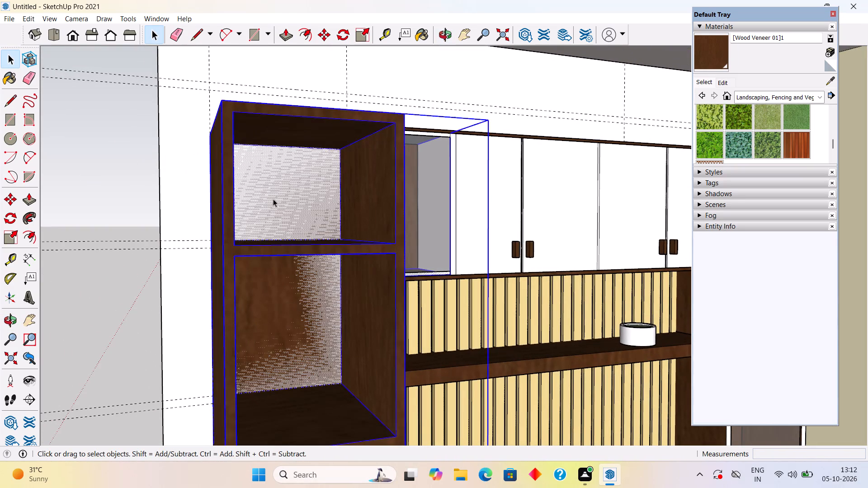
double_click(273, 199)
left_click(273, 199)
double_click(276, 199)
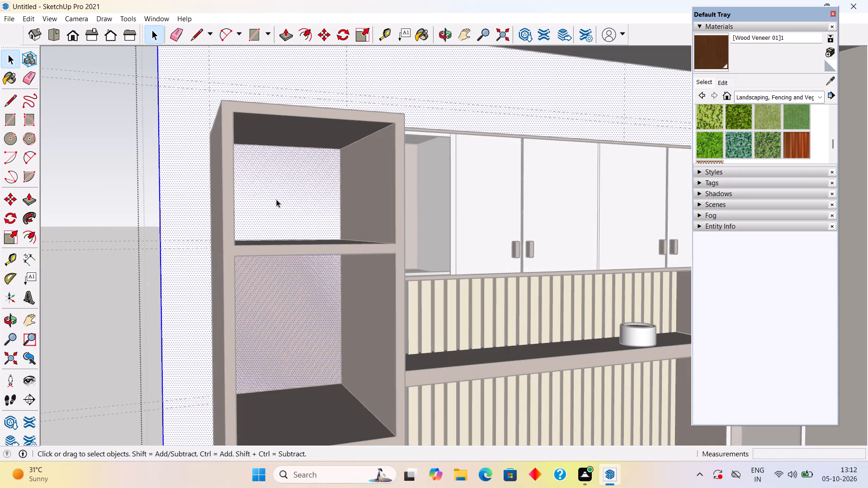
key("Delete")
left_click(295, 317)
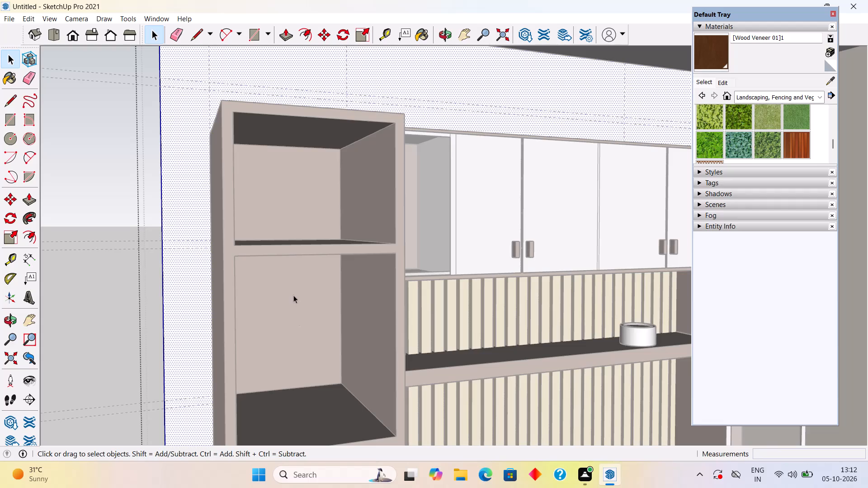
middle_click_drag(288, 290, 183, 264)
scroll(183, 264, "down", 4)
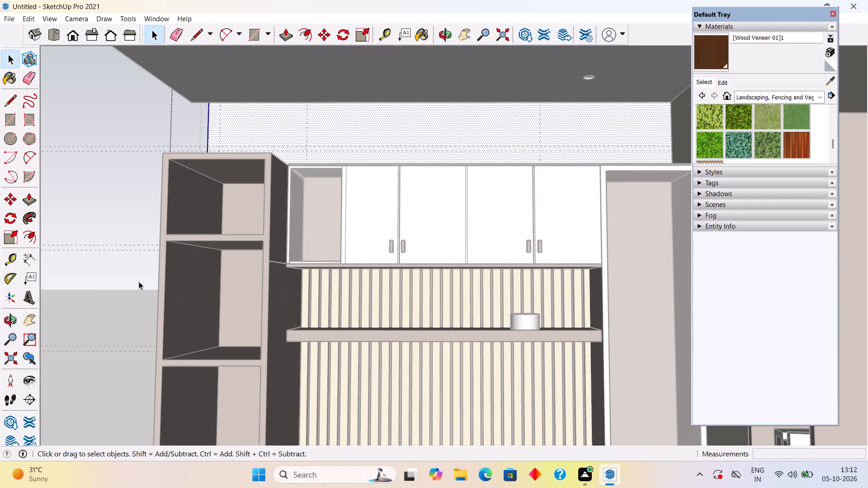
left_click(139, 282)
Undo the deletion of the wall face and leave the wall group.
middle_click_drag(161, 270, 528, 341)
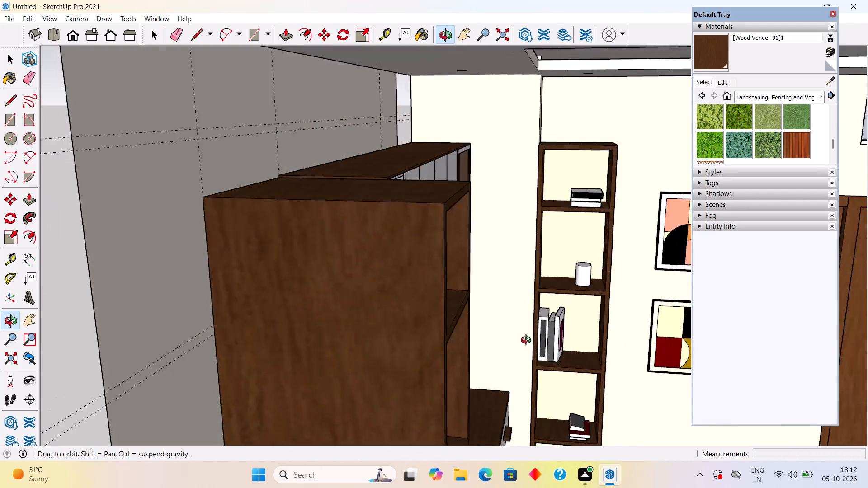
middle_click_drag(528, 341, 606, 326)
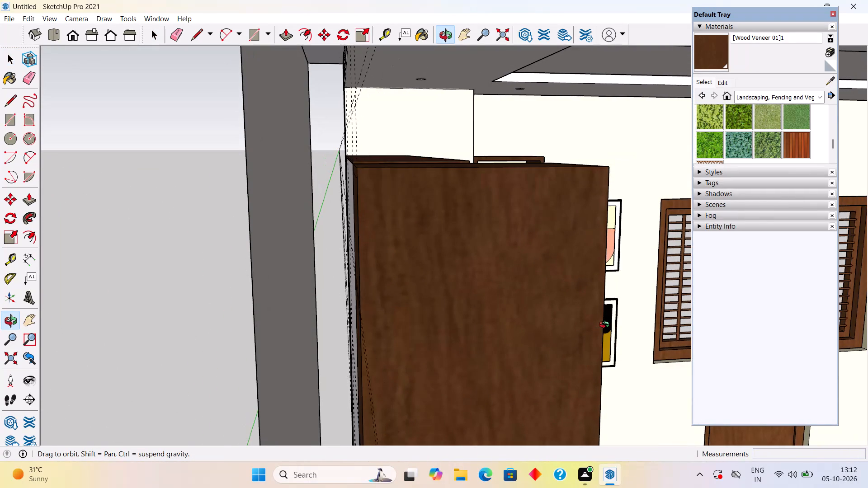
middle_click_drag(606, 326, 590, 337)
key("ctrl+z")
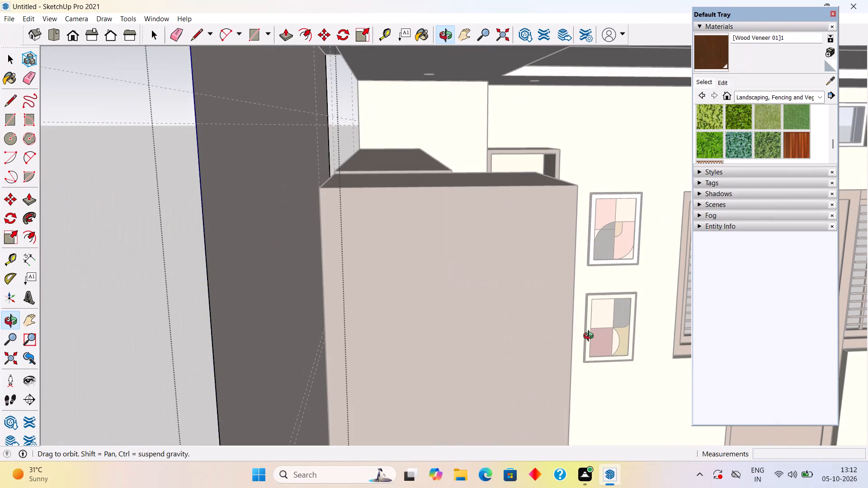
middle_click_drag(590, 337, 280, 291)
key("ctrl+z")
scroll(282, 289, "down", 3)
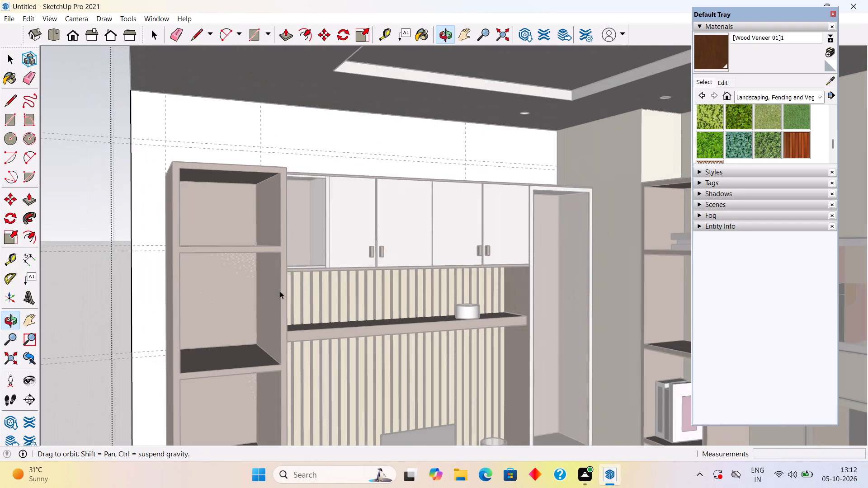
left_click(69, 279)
Delete the back faces of all five compartments inside the tall shelf unit's group, leaving its back open.
scroll(261, 298, "down", 4)
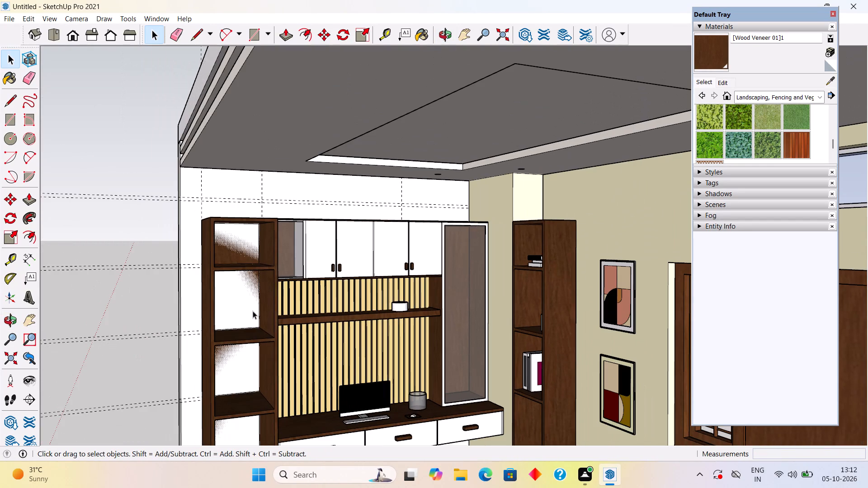
double_click(211, 309)
left_click(211, 309)
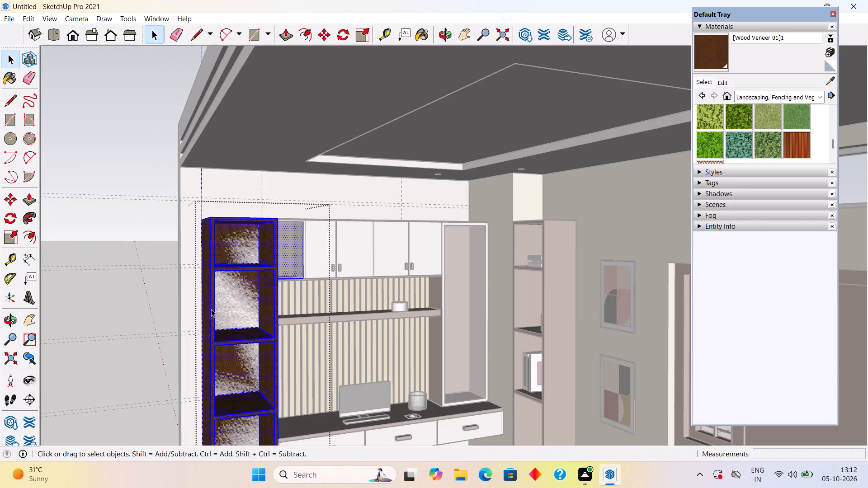
scroll(233, 246, "up", 5)
left_click(233, 246)
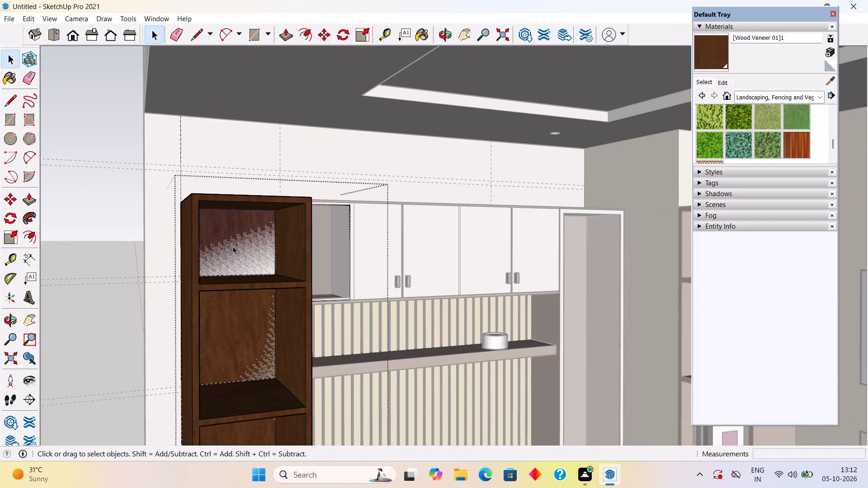
key("Delete")
left_click(245, 327)
key("Delete")
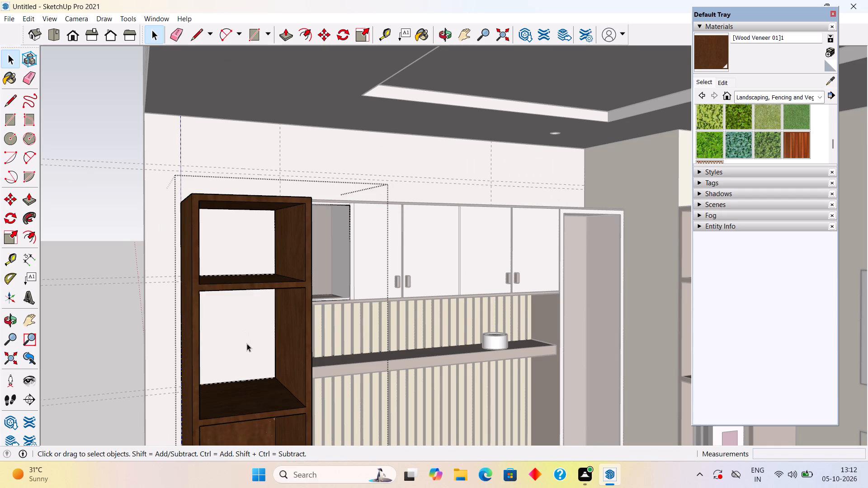
scroll(247, 343, "down", 16)
scroll(254, 426, "up", 7)
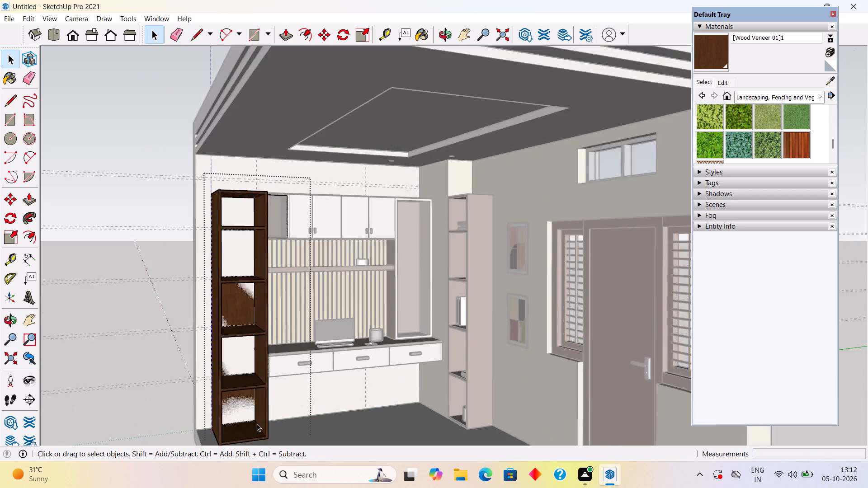
scroll(257, 423, "up", 3)
left_click(226, 277)
key("Delete")
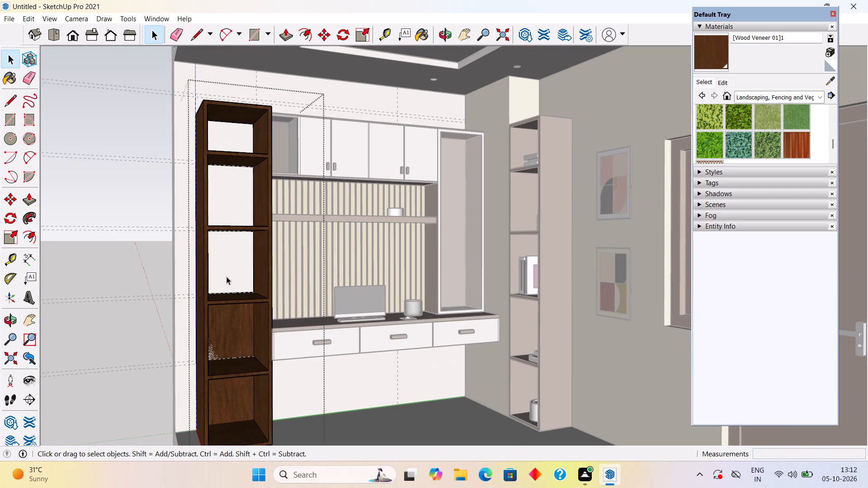
left_click(223, 349)
key("Delete")
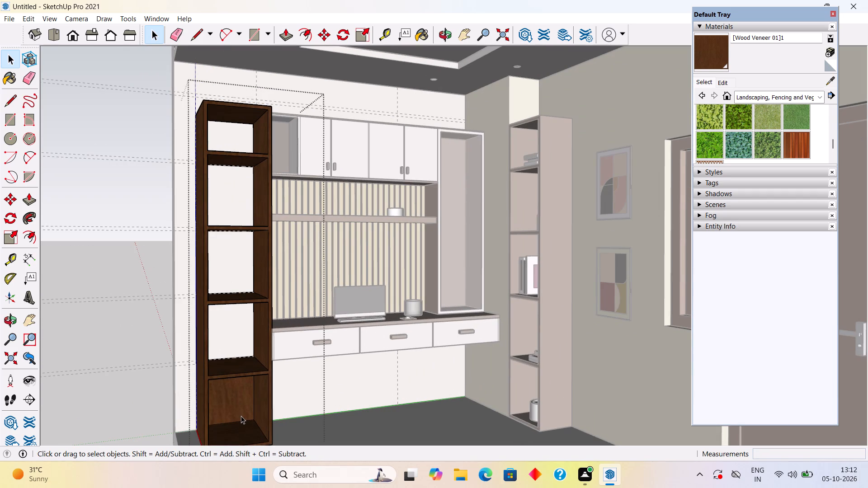
left_click(241, 411)
key("Delete")
scroll(258, 348, "down", 3)
scroll(230, 286, "down", 4)
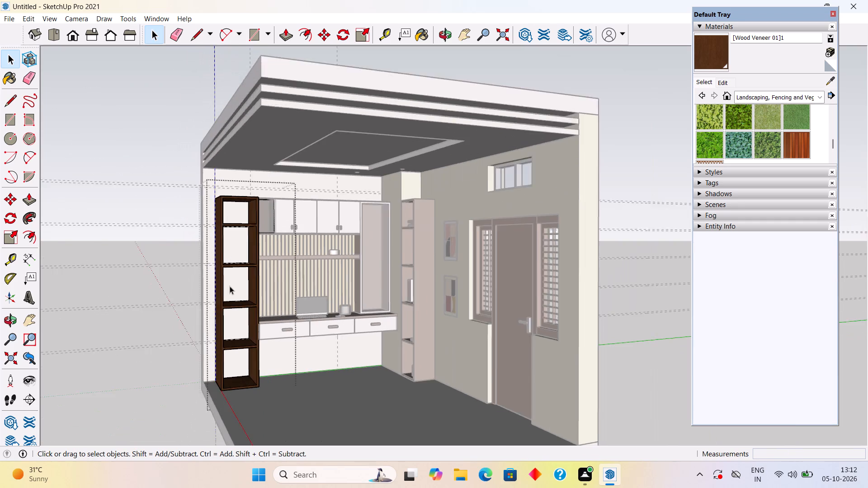
left_click(149, 282)
Sample 0050_LemonChiffon from the door wall and paint the white wall behind the desk and shelf unit with it.
middle_click_drag(395, 277, 277, 237)
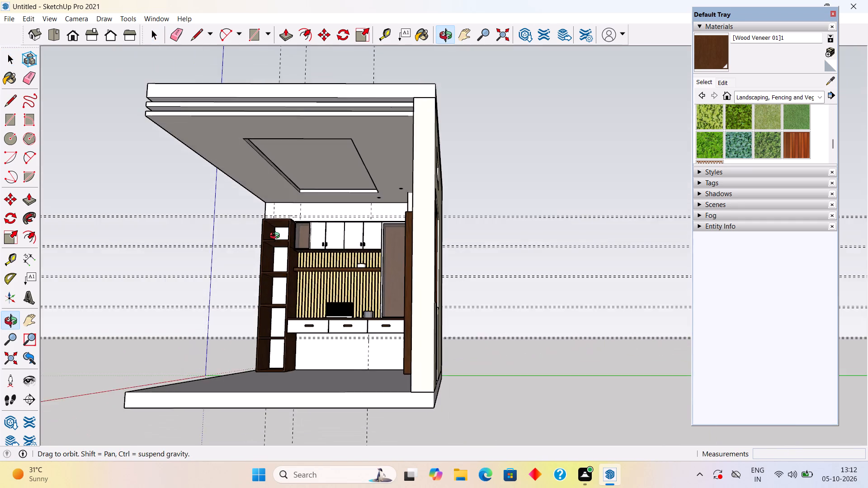
middle_click_drag(277, 237, 351, 302)
scroll(352, 301, "up", 8)
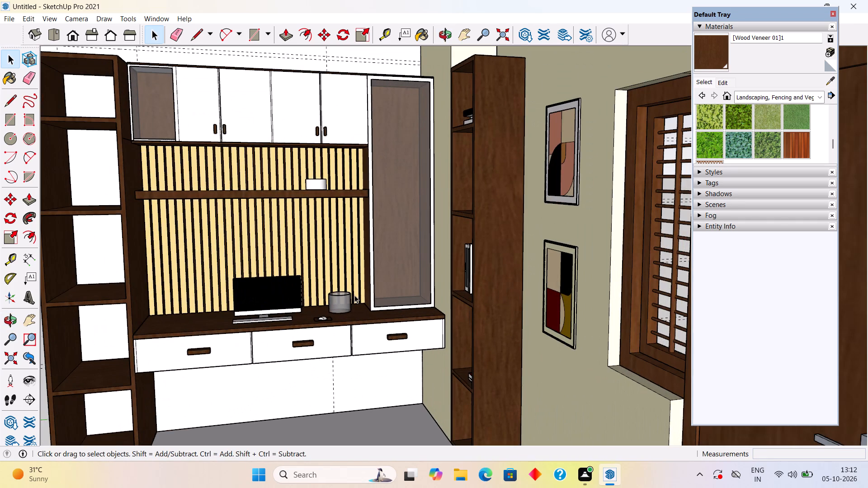
scroll(372, 317, "down", 3)
middle_click_drag(474, 350, 693, 263)
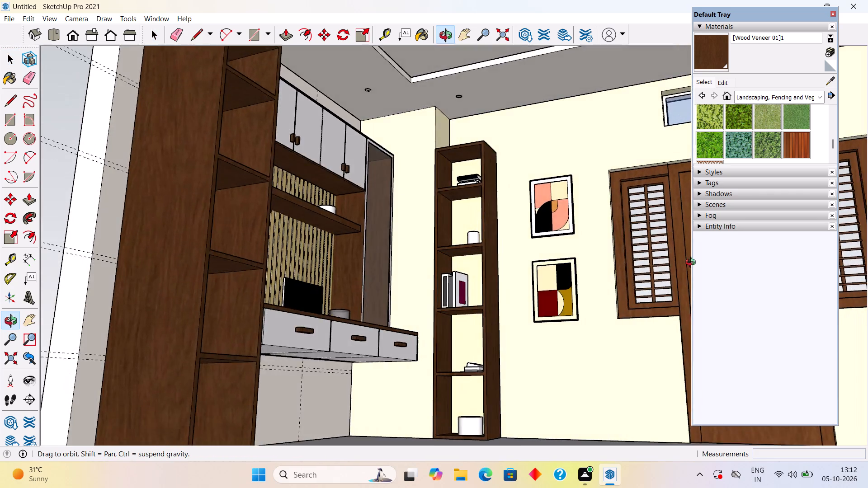
middle_click_drag(693, 263, 581, 333)
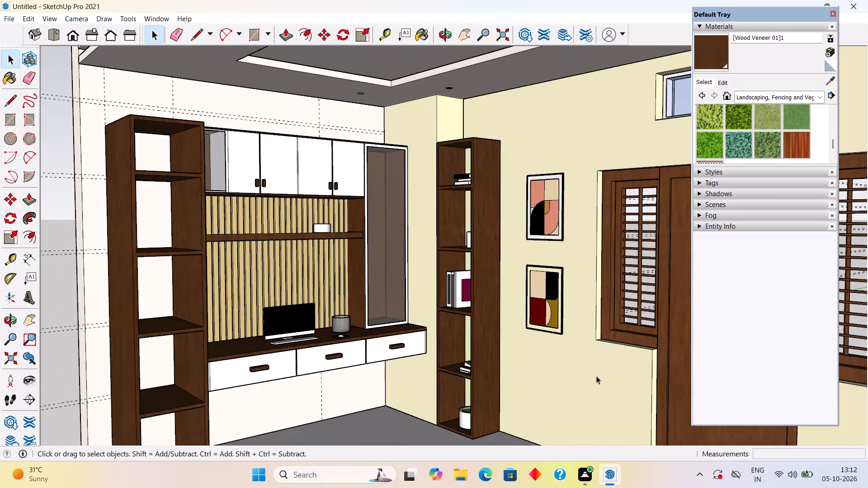
left_click(596, 376)
left_click(57, 206)
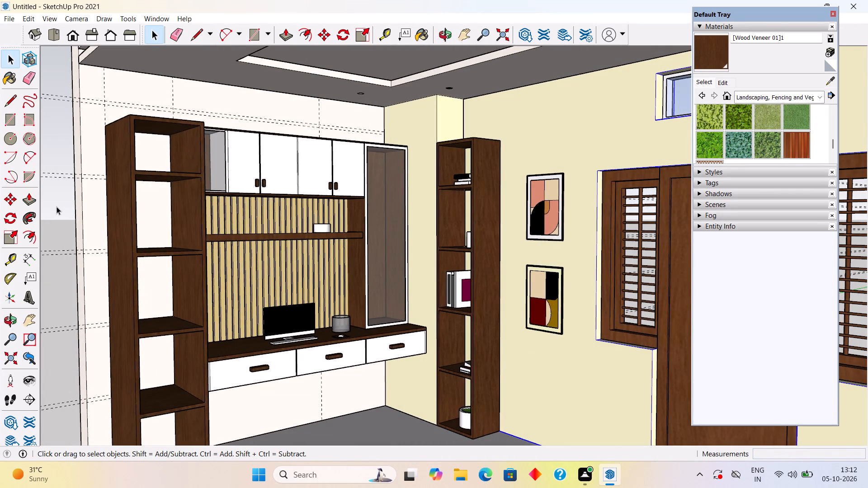
left_click(828, 80)
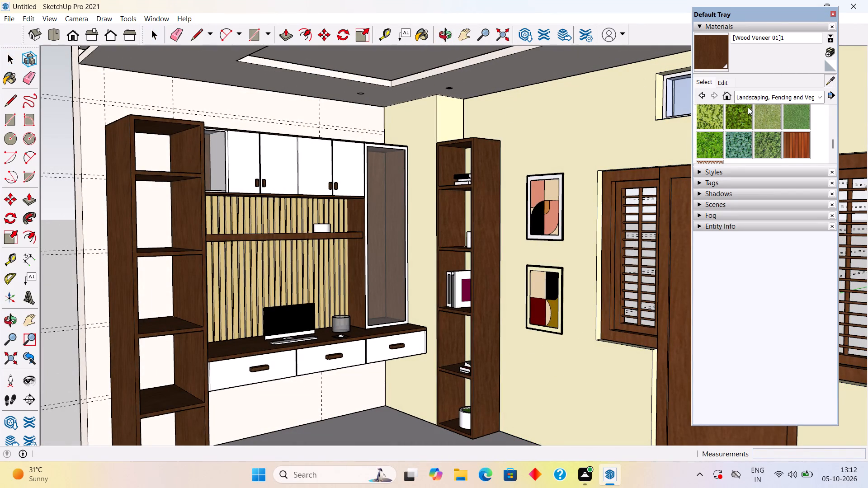
left_click(599, 115)
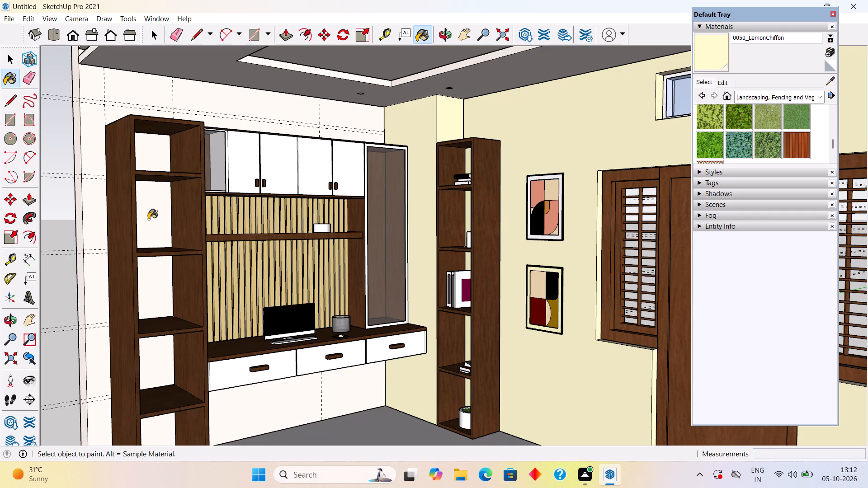
left_click(148, 219)
scroll(153, 216, "down", 4)
key("space")
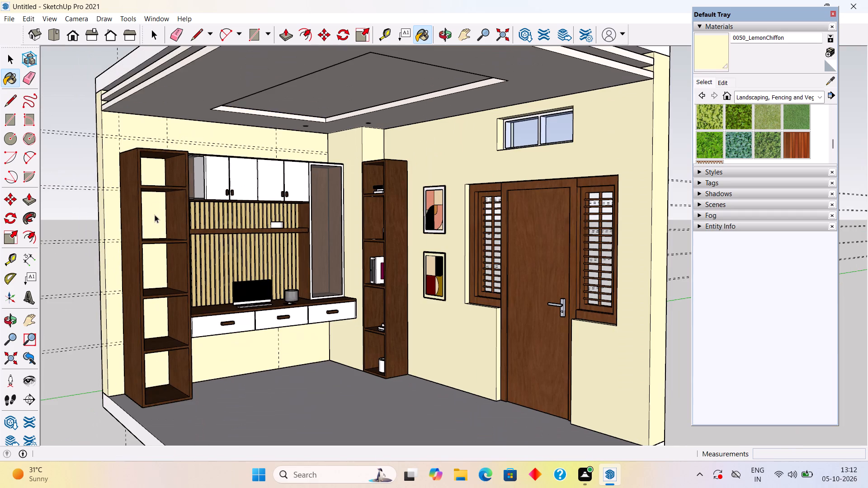
scroll(158, 213, "down", 3)
left_click(86, 266)
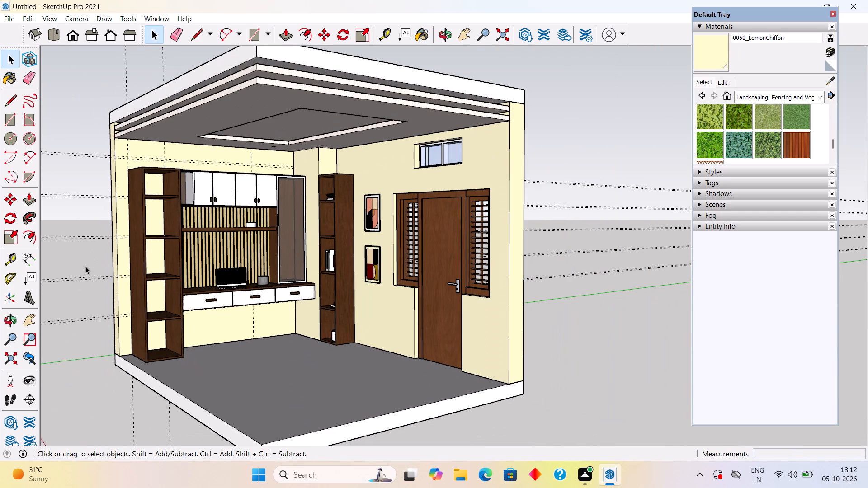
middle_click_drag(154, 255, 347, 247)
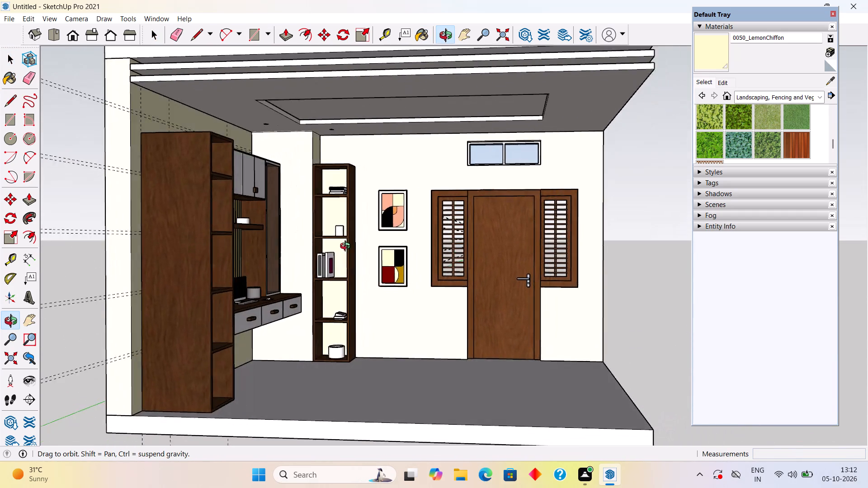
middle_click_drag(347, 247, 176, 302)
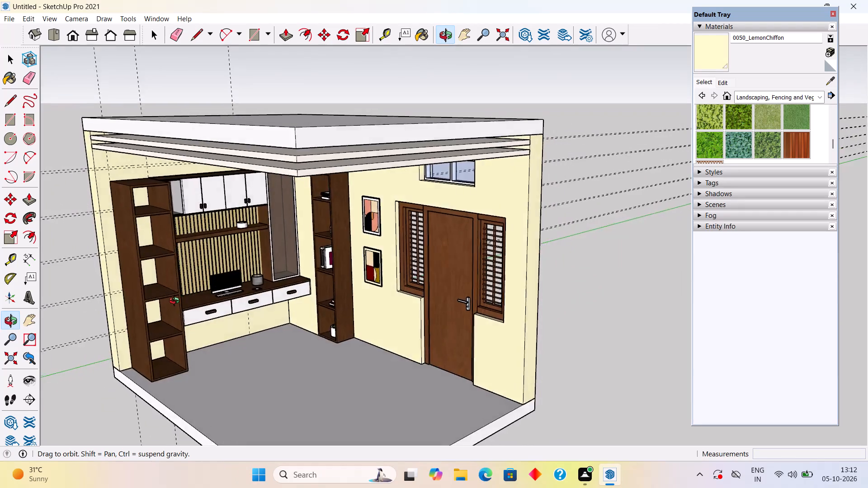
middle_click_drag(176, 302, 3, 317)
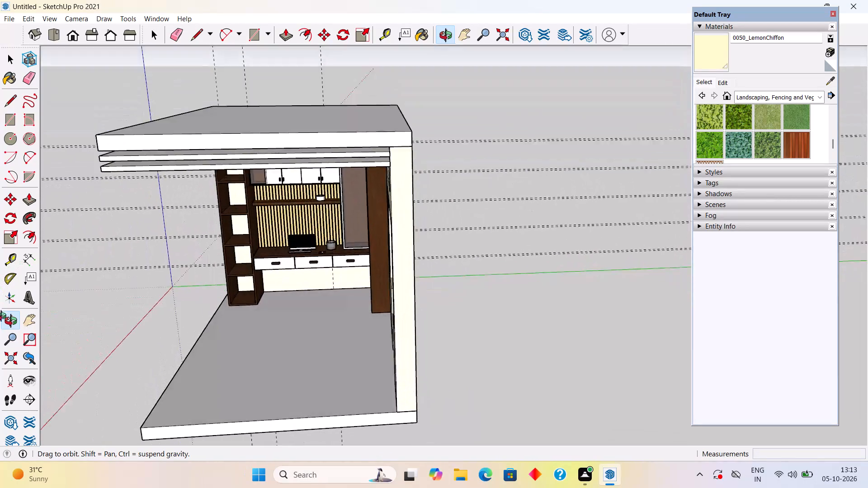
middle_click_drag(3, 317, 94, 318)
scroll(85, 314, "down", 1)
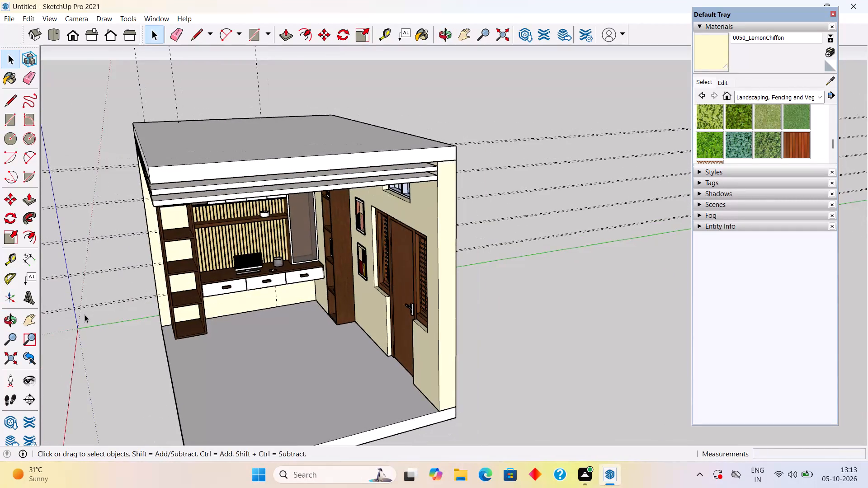
Delete the translucent front face of the overhead cabinet compartment next to the tall open shelf unit, inside its group.
scroll(85, 314, "down", 5)
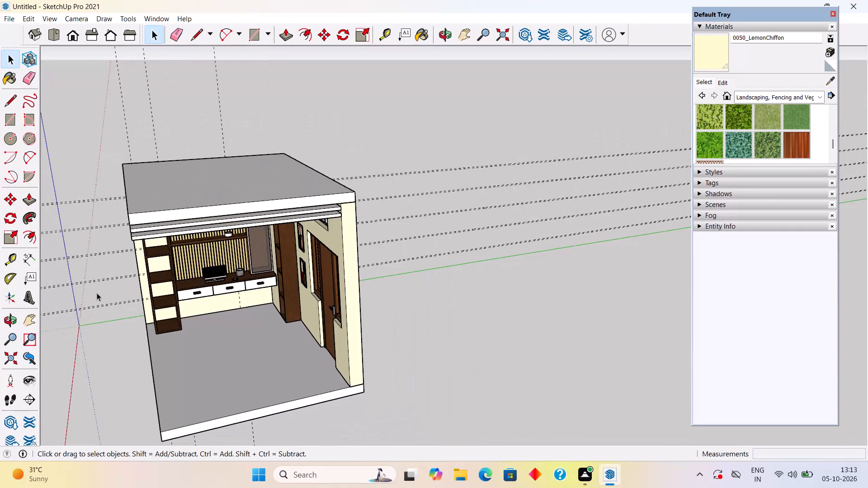
scroll(137, 299, "up", 9)
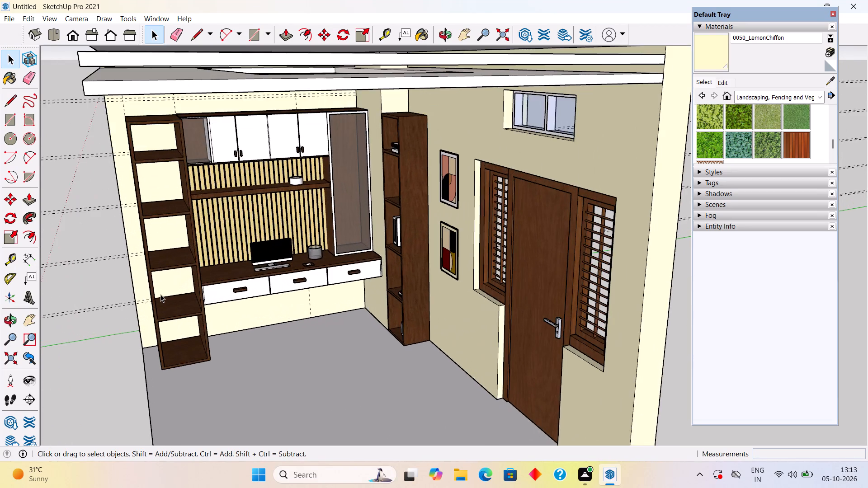
middle_click_drag(160, 291, 124, 263)
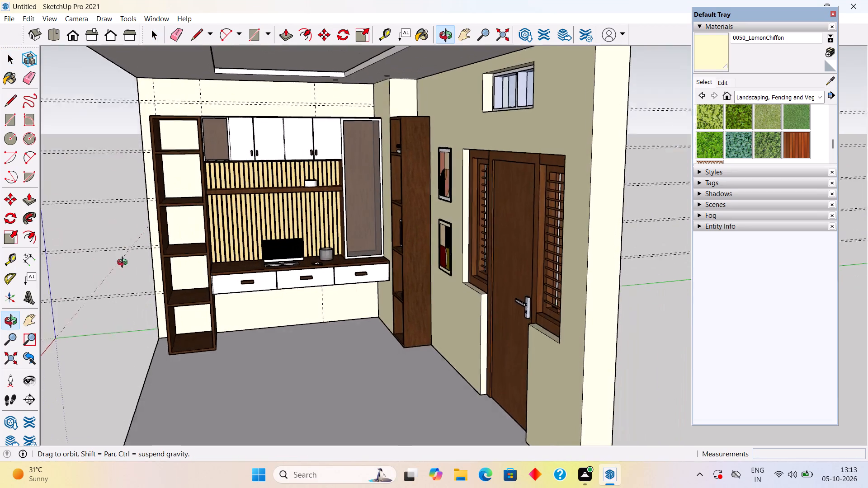
middle_click_drag(124, 263, 117, 267)
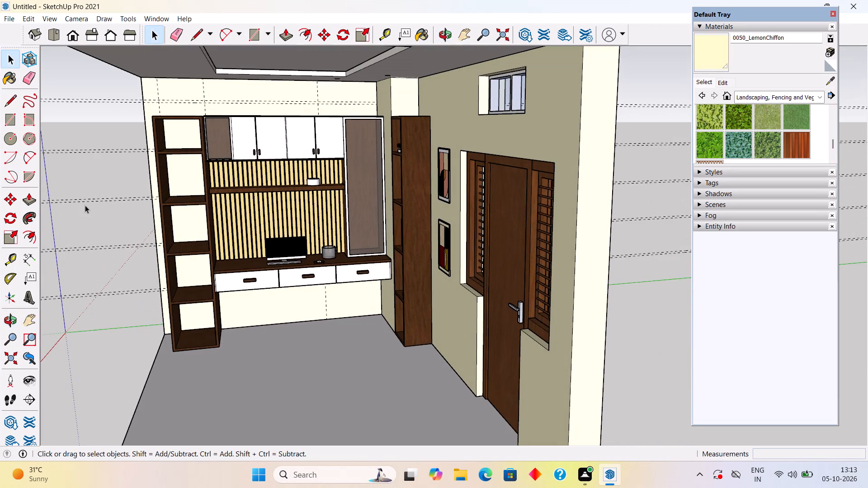
left_click(85, 205)
scroll(279, 118, "up", 17)
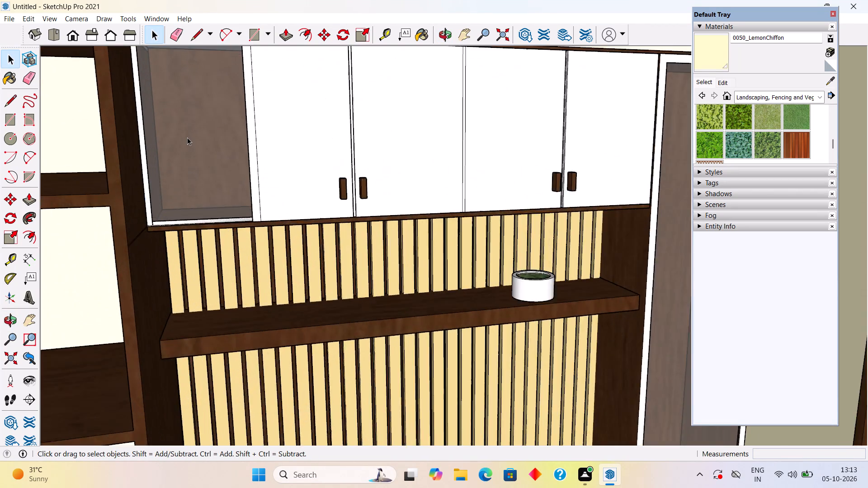
scroll(187, 137, "up", 6)
scroll(218, 242, "up", 4)
scroll(258, 291, "up", 3)
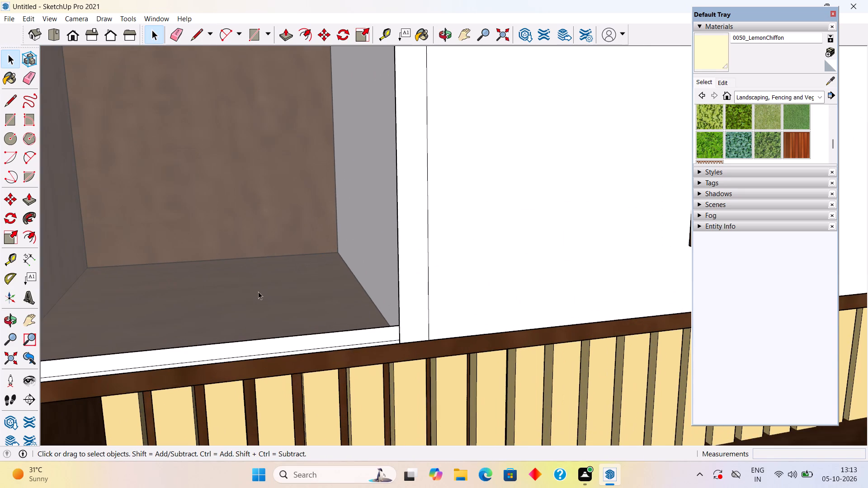
left_click(290, 343)
scroll(291, 344, "down", 3)
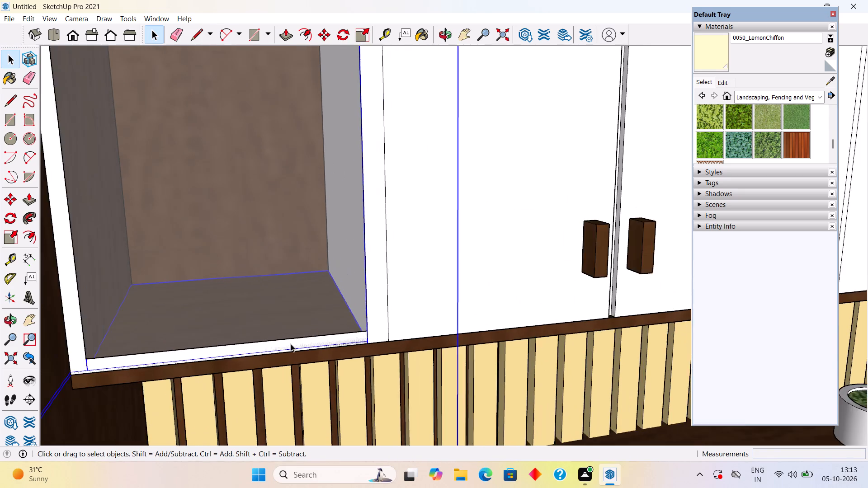
scroll(291, 344, "down", 16)
scroll(240, 308, "up", 3)
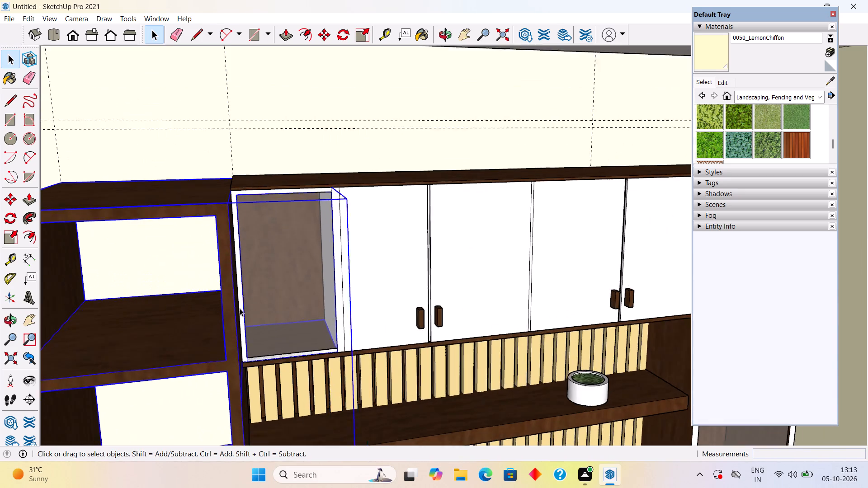
scroll(240, 308, "up", 1)
triple_click(258, 292)
left_click(258, 292)
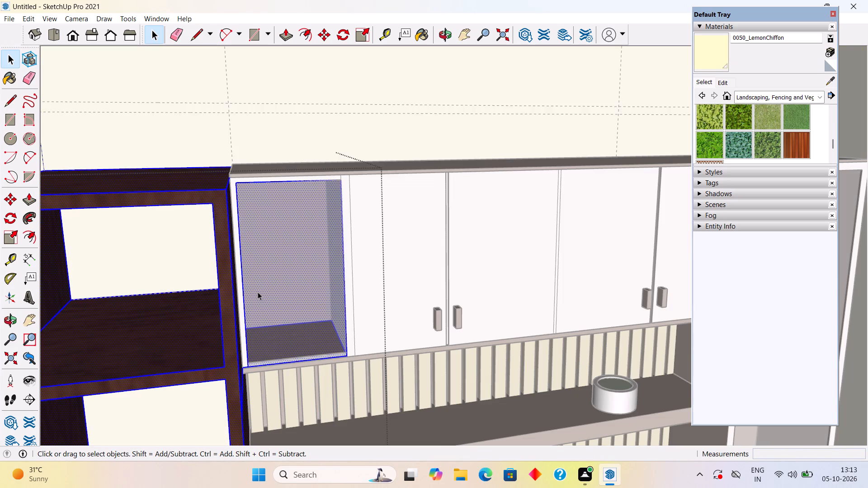
scroll(258, 292, "up", 5)
left_click(258, 292)
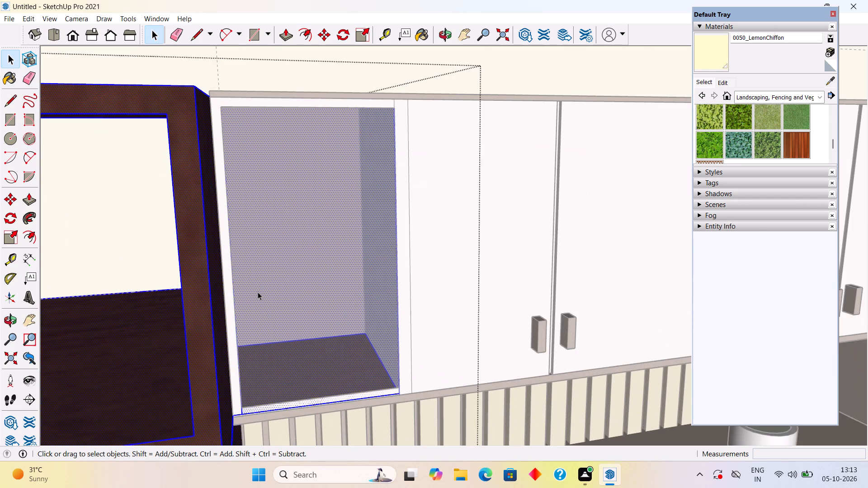
key("Delete")
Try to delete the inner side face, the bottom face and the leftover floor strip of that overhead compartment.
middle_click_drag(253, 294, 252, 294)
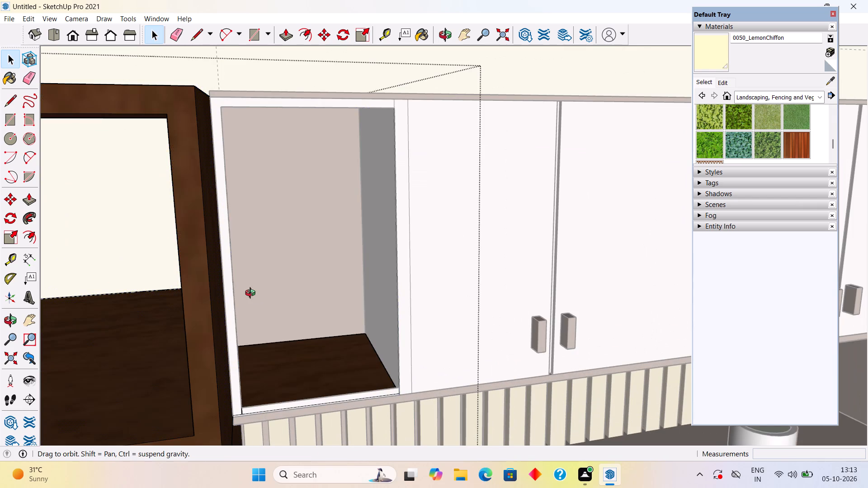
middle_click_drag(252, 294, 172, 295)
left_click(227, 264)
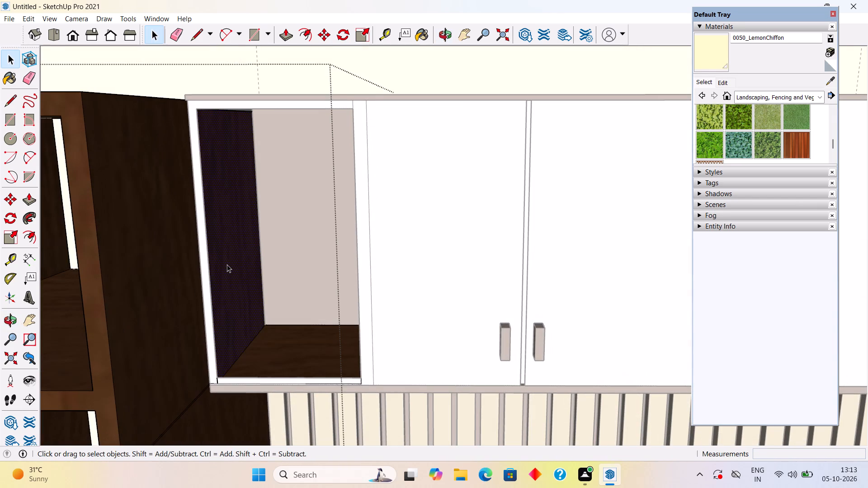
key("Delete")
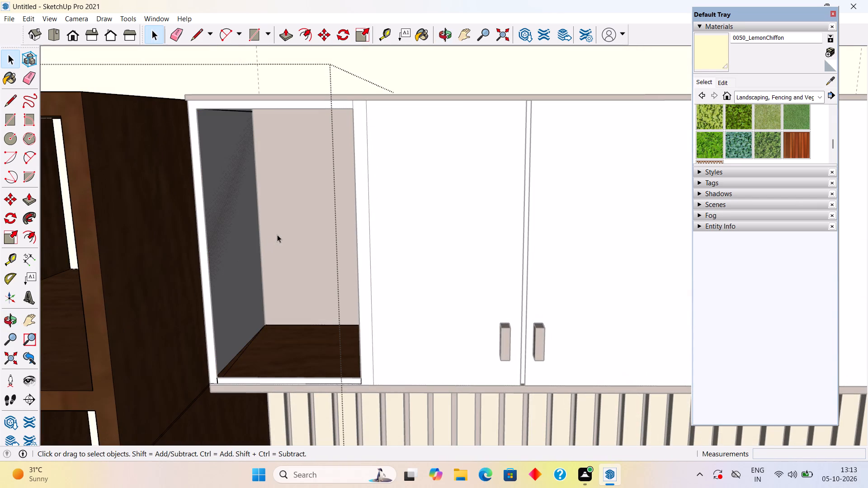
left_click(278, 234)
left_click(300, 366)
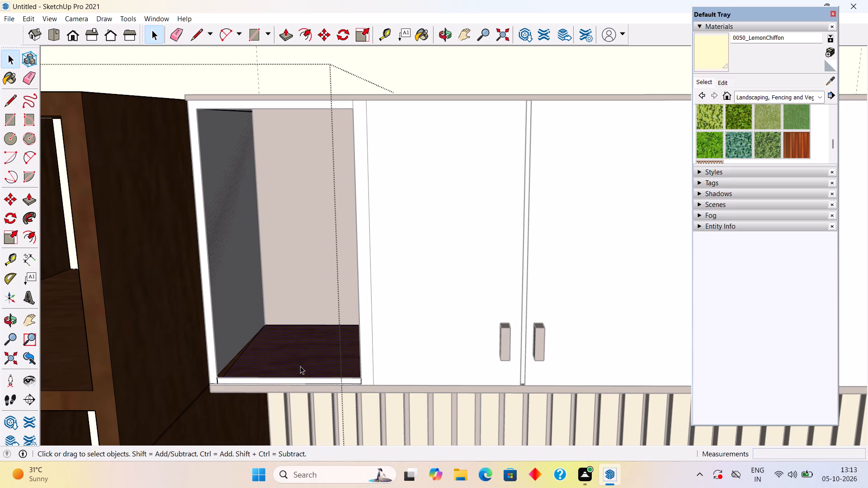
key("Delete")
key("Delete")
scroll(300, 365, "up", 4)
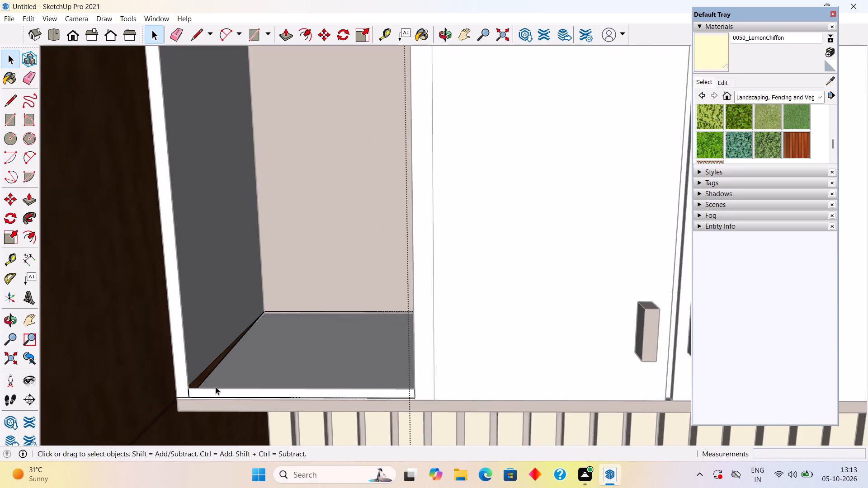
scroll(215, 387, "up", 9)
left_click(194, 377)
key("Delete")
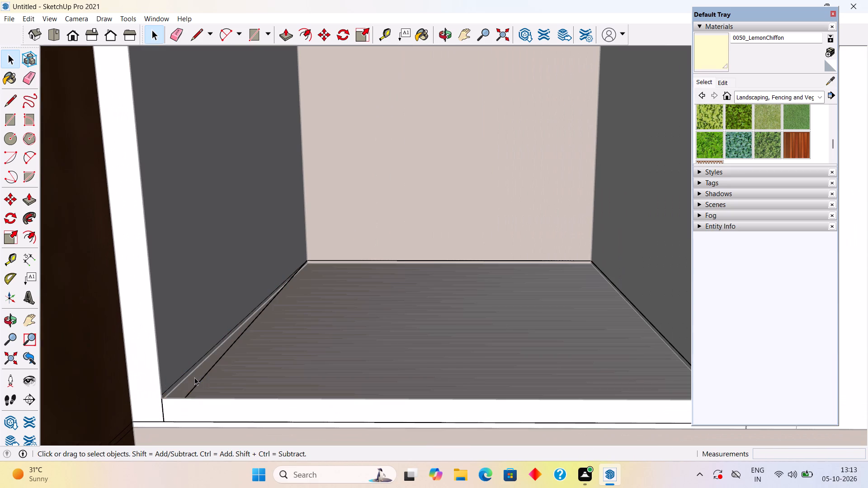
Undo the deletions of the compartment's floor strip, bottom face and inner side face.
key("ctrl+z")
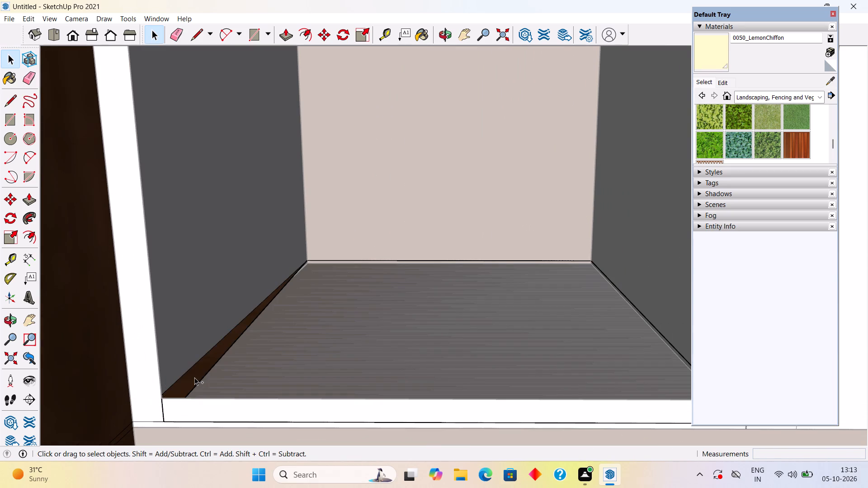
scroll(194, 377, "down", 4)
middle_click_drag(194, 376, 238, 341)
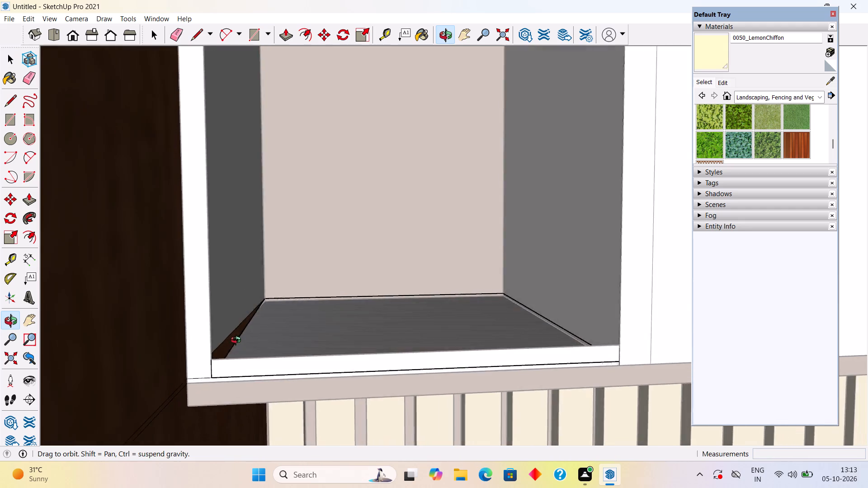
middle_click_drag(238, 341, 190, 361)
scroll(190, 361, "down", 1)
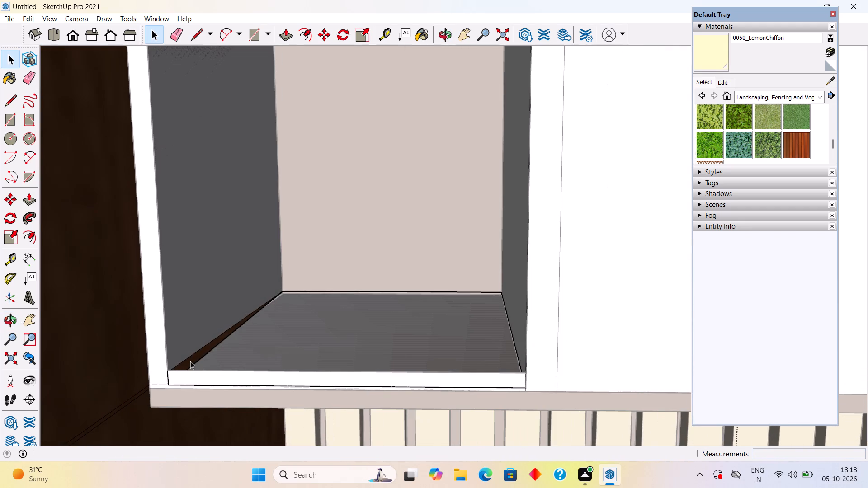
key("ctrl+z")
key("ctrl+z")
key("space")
Leave the group and examine the whole furnished room, including the shelf unit, desk wall, ceiling and door wall.
scroll(190, 361, "down", 2)
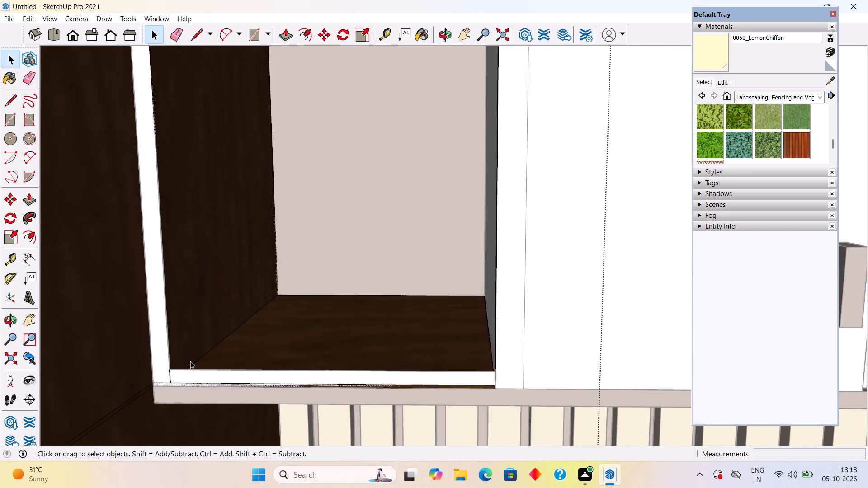
scroll(190, 361, "down", 17)
scroll(268, 204, "down", 9)
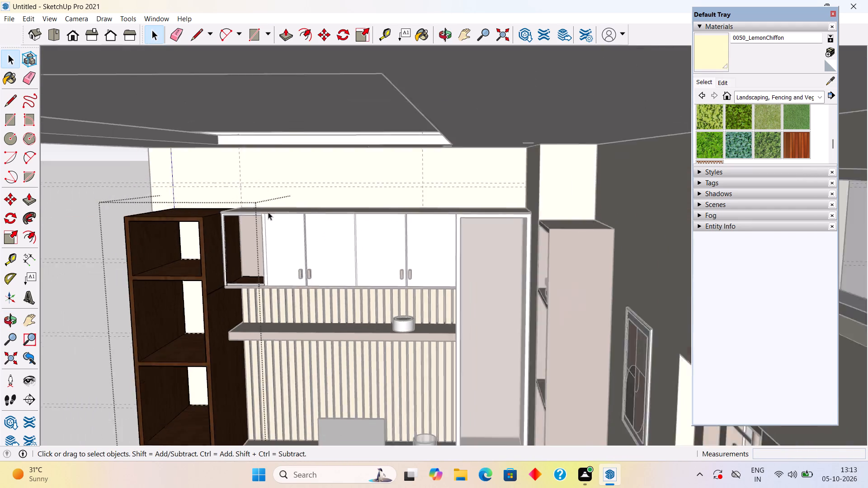
scroll(268, 212, "down", 1)
left_click(143, 263)
left_click(82, 288)
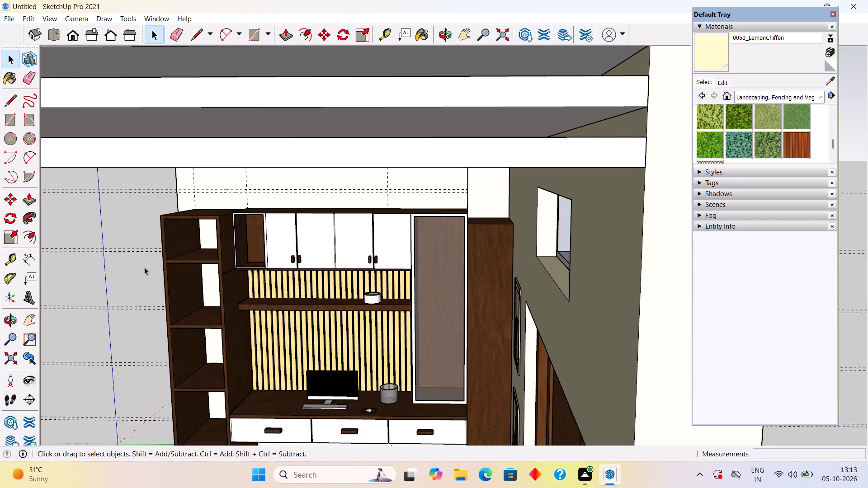
middle_click_drag(195, 256, 247, 249)
scroll(247, 249, "down", 7)
left_click(83, 377)
scroll(288, 316, "up", 2)
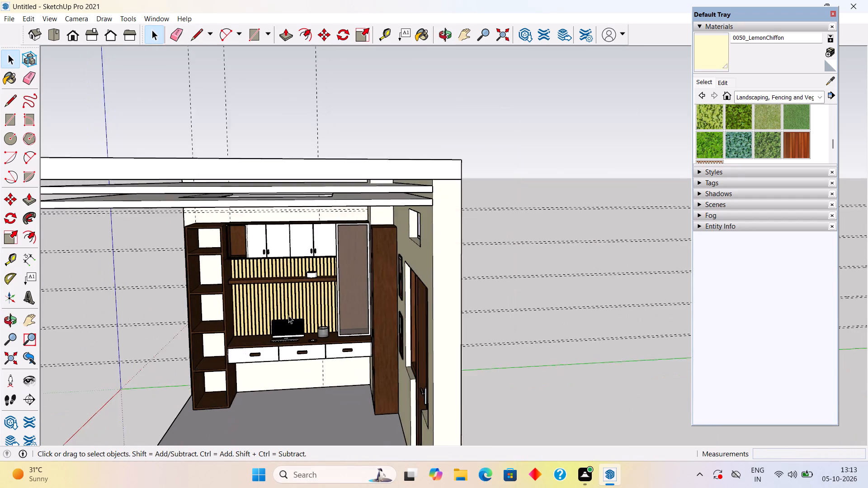
scroll(288, 315, "up", 3)
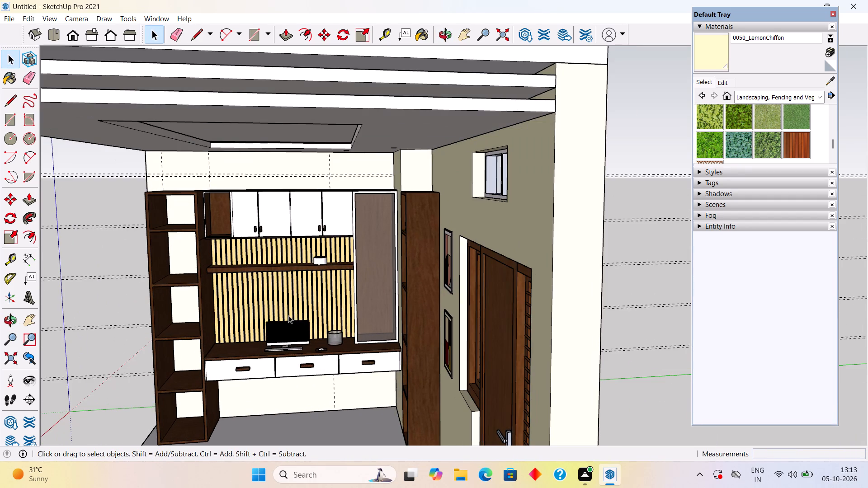
scroll(288, 315, "down", 3)
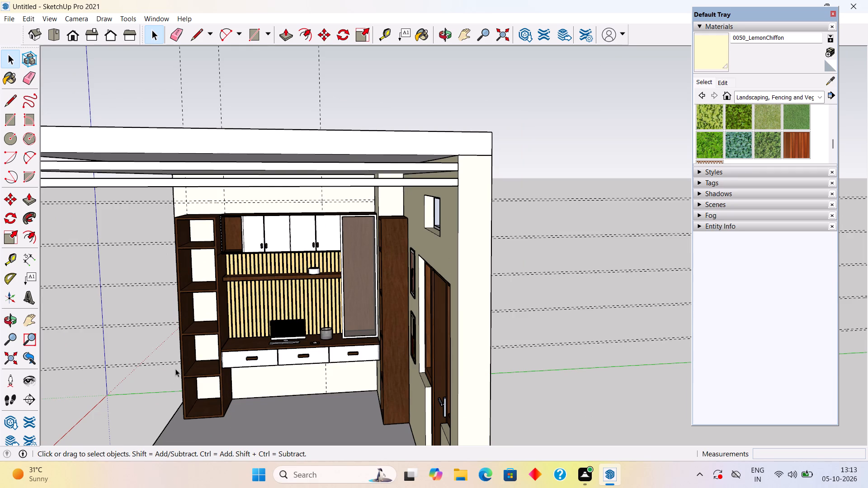
middle_click_drag(177, 363, 244, 357)
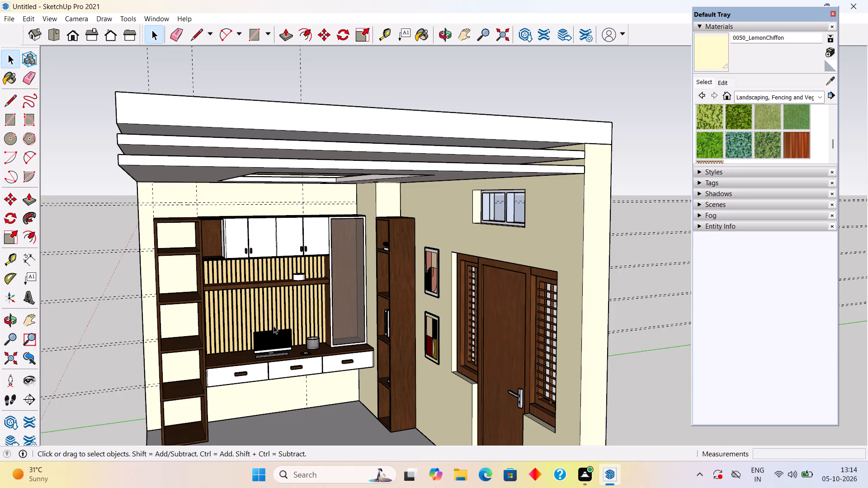
scroll(274, 326, "down", 6)
scroll(382, 400, "up", 5)
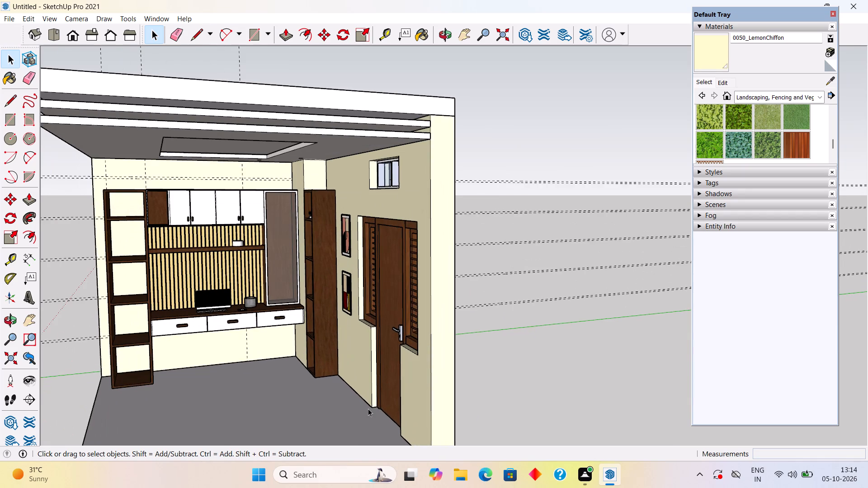
middle_click_drag(299, 364, 389, 327)
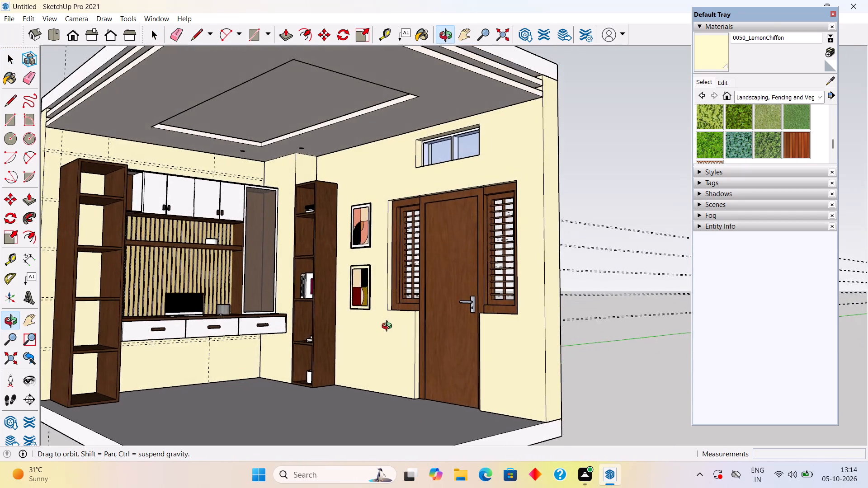
middle_click_drag(389, 327, 378, 337)
Delete all guides from the model.
scroll(325, 340, "down", 6)
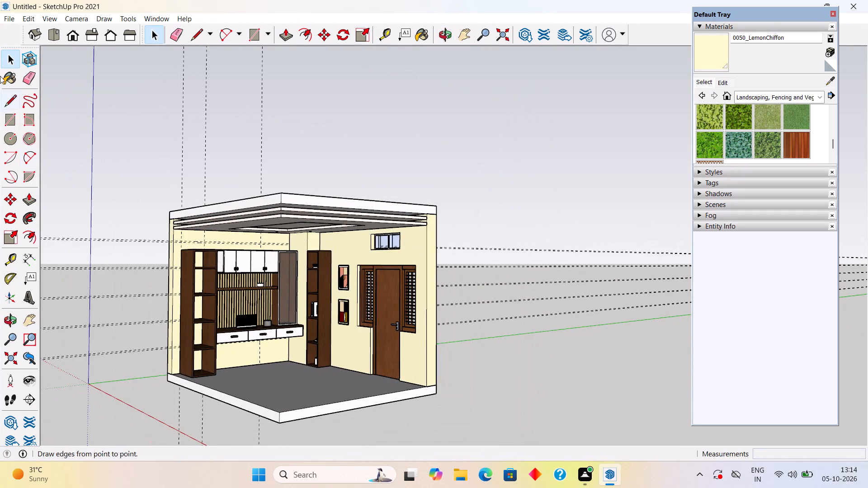
left_click(28, 18)
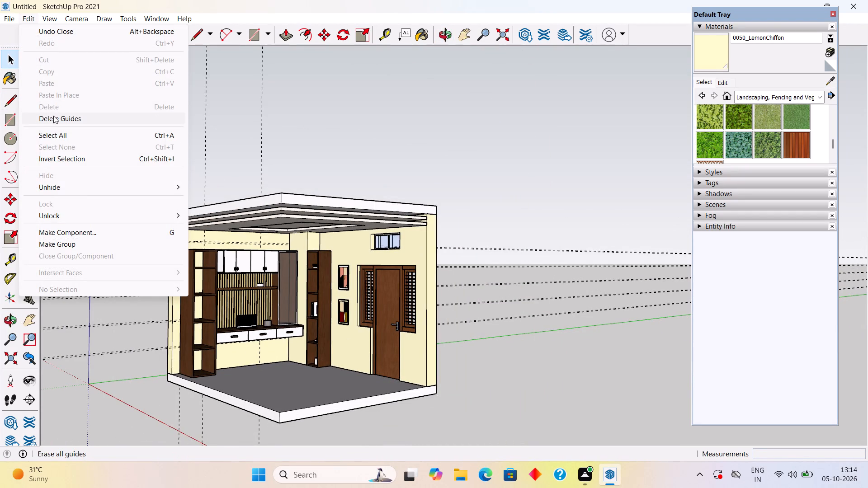
left_click(56, 122)
Raise the LemonChiffon wall material's brightness to the top of its range.
scroll(316, 352, "up", 5)
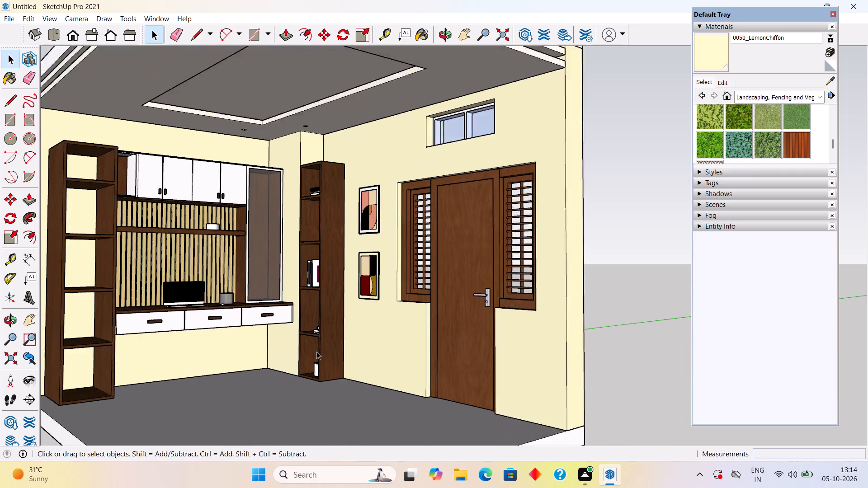
scroll(316, 352, "up", 2)
scroll(272, 385, "down", 2)
middle_click_drag(269, 385, 199, 350)
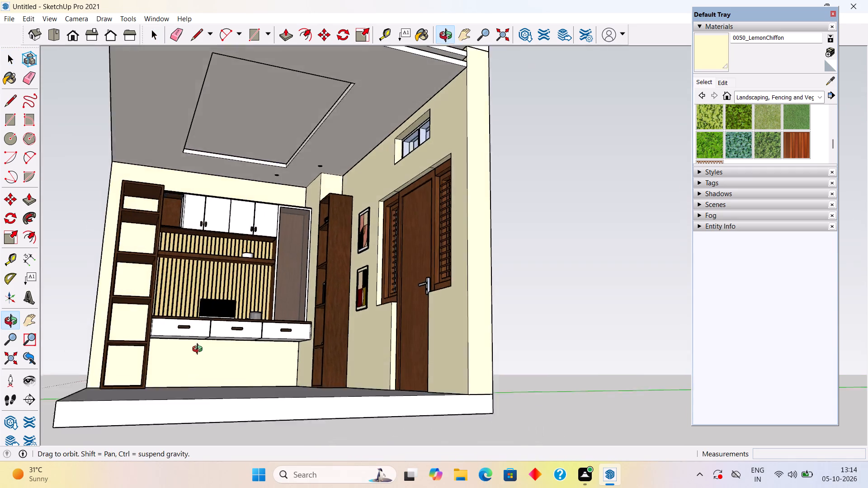
middle_click_drag(199, 350, 259, 382)
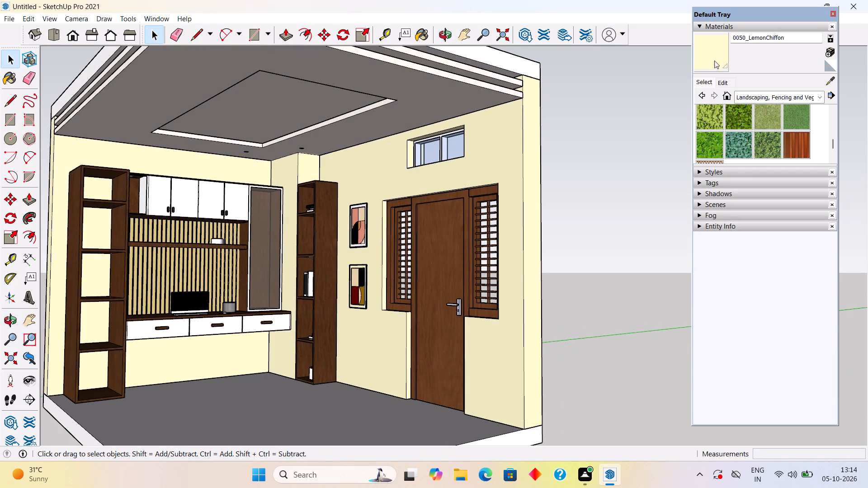
left_click(722, 81)
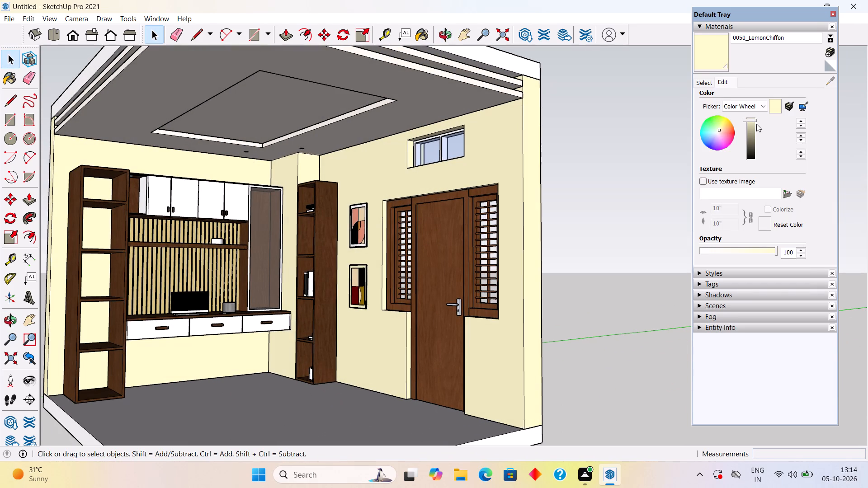
left_click_drag(755, 122, 753, 98)
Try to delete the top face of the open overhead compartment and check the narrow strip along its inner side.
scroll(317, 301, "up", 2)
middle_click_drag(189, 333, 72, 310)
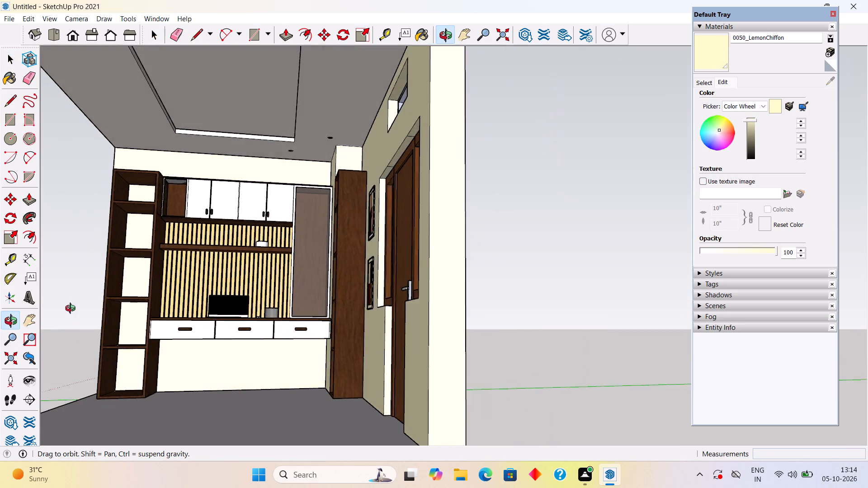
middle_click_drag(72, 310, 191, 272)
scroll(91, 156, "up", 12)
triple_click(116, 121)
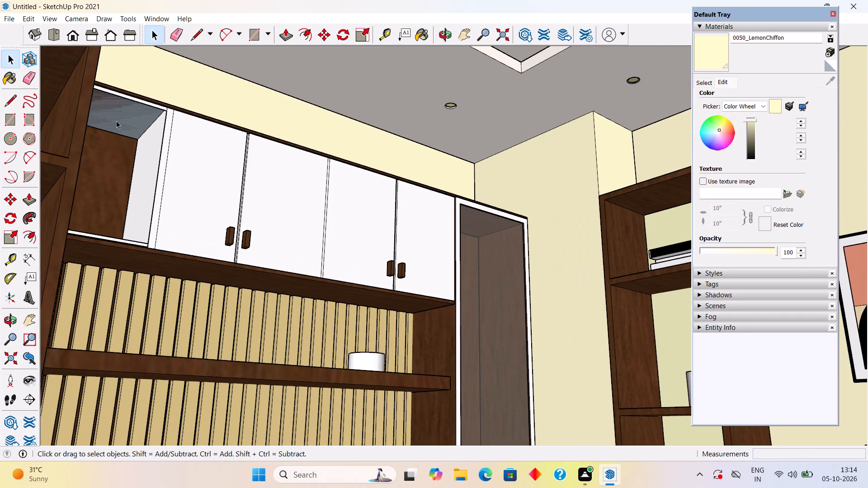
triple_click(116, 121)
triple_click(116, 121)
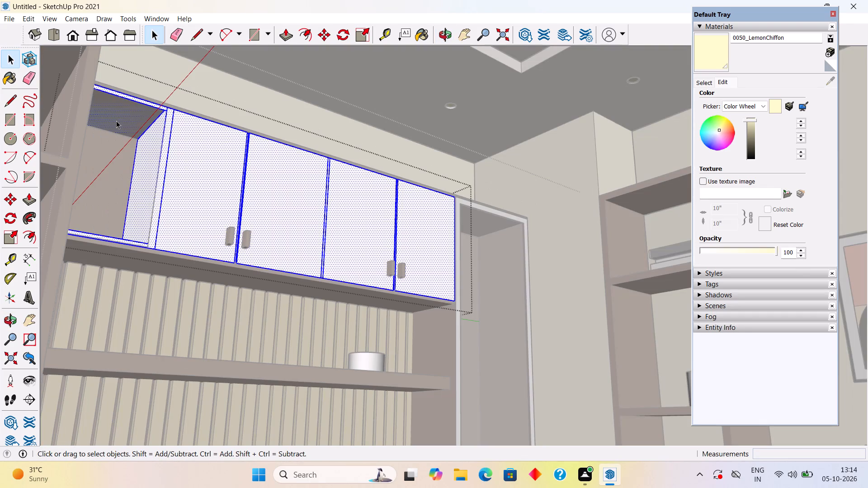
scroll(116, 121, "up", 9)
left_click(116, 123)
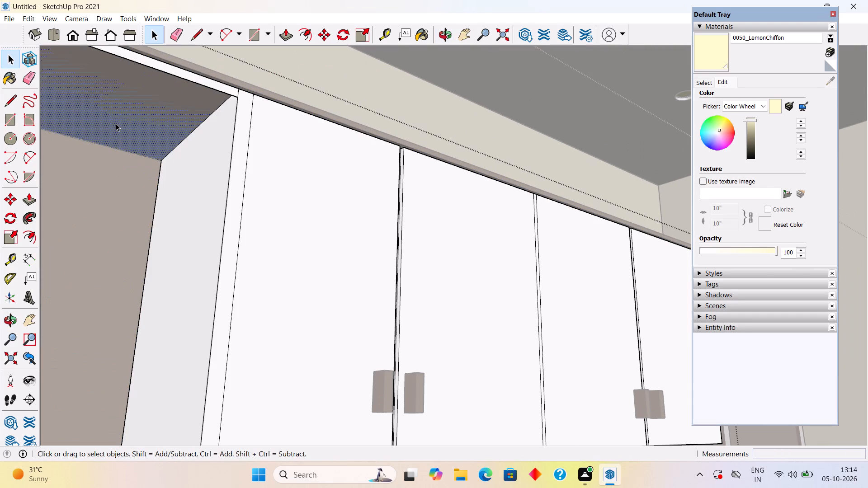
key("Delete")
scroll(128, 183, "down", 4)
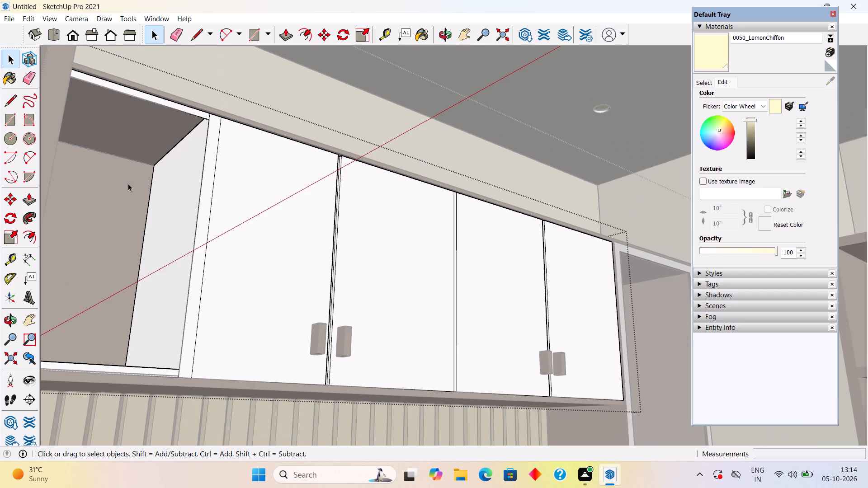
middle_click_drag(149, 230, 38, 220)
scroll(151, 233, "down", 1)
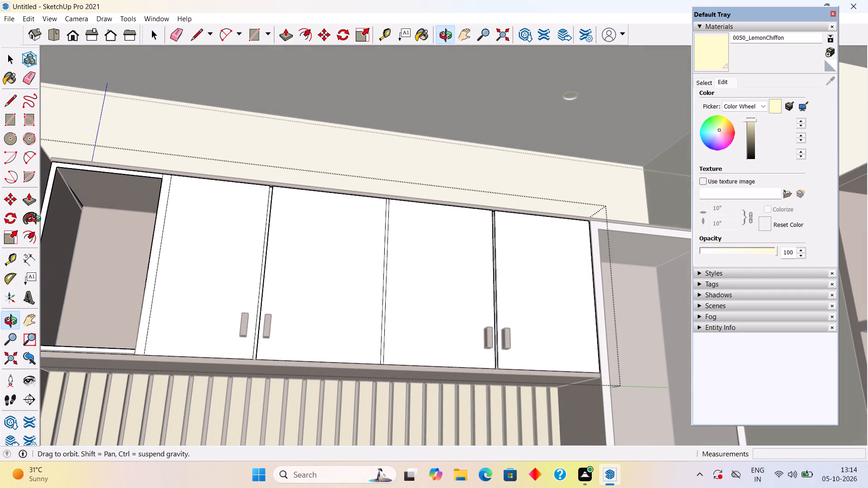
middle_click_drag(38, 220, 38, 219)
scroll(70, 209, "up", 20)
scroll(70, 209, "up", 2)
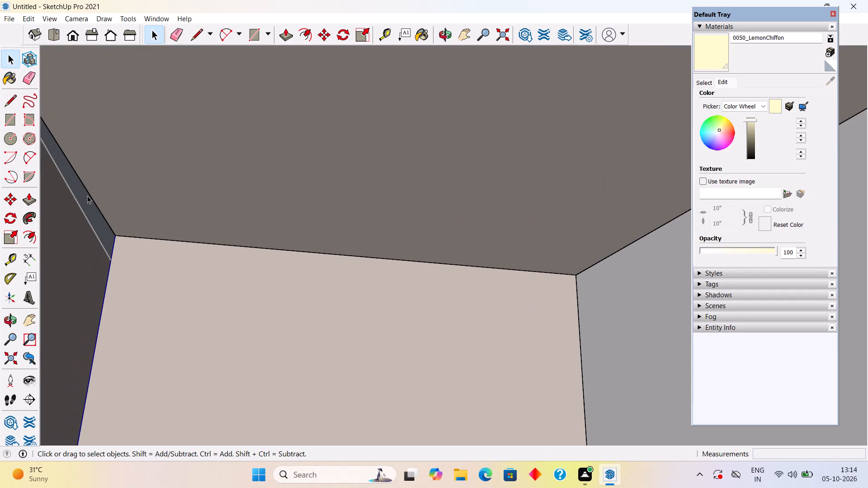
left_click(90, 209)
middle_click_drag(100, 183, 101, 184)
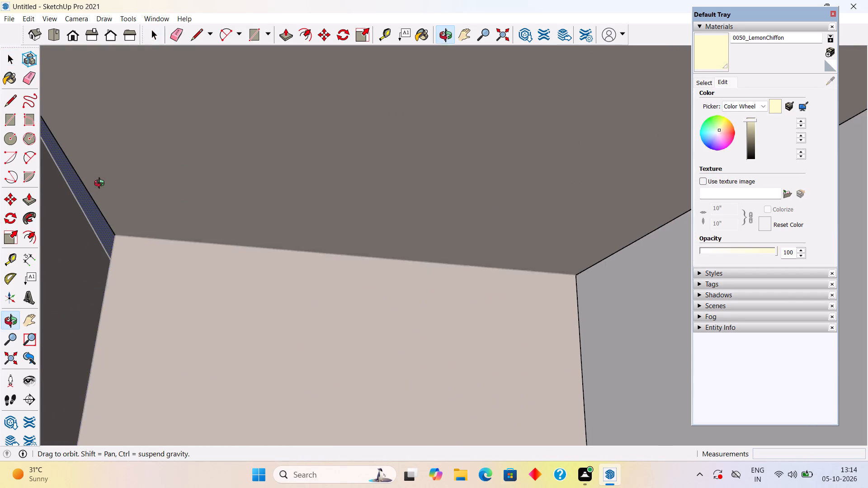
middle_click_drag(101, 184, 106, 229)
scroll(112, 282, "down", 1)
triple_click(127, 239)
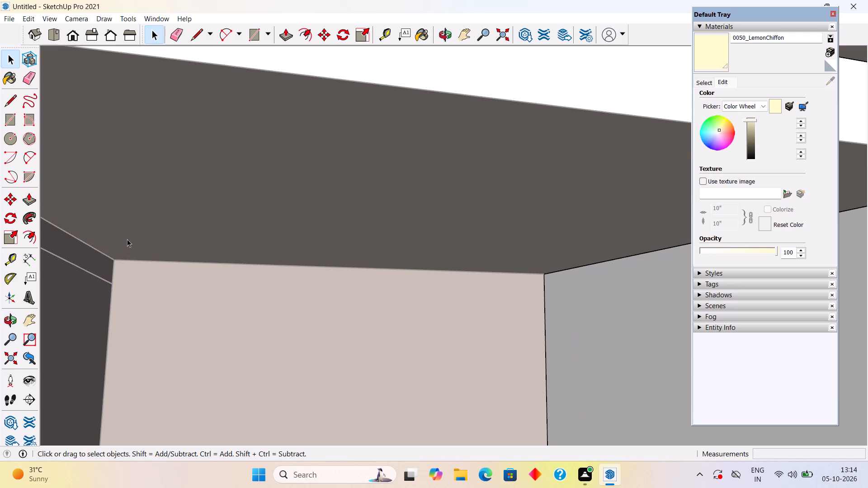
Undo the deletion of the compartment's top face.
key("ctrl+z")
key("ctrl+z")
Delete the dark wood back face of the open overhead compartment and leave the group.
scroll(127, 239, "down", 4)
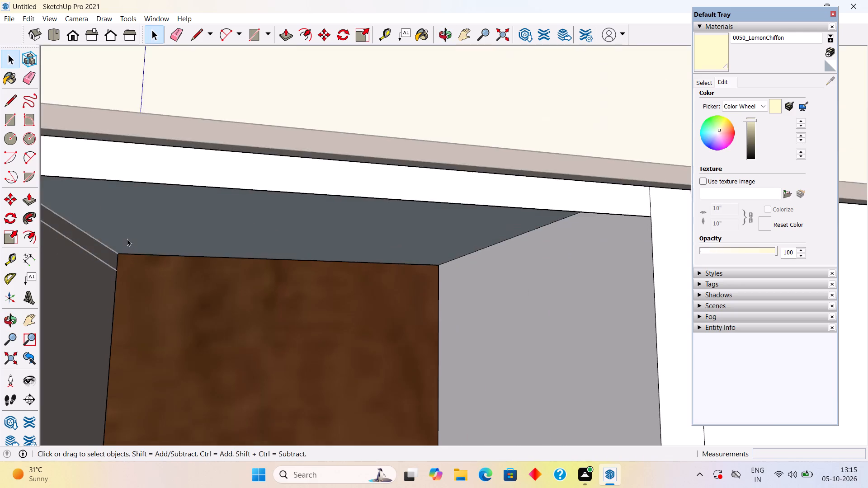
scroll(127, 239, "down", 9)
left_click(198, 315)
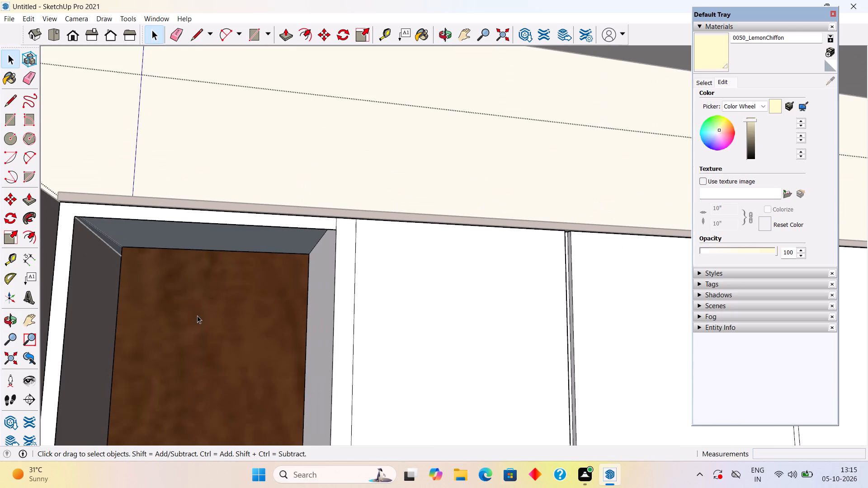
triple_click(195, 326)
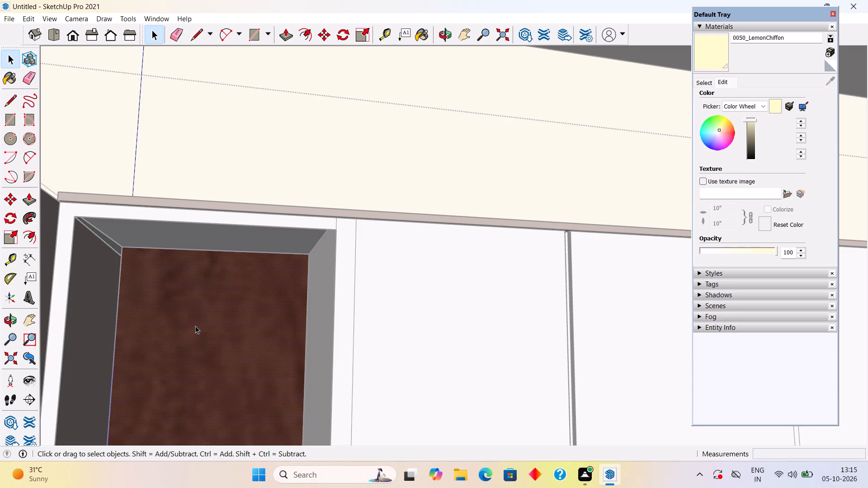
key("Delete")
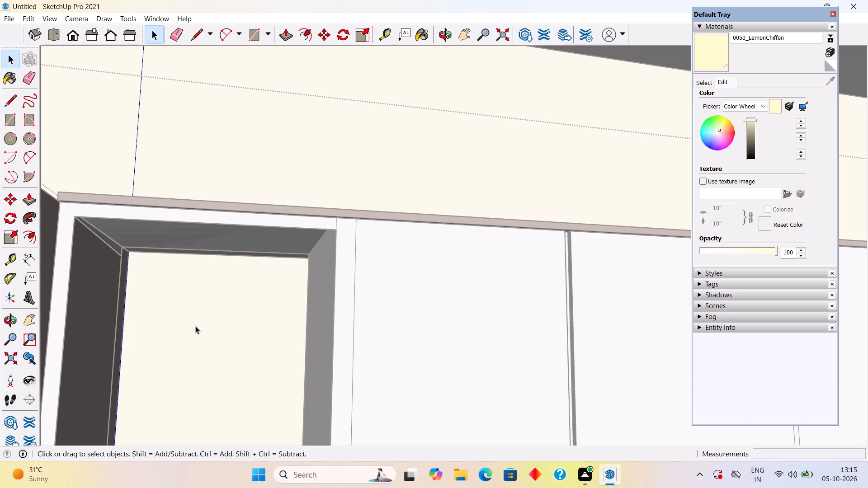
scroll(198, 324, "down", 20)
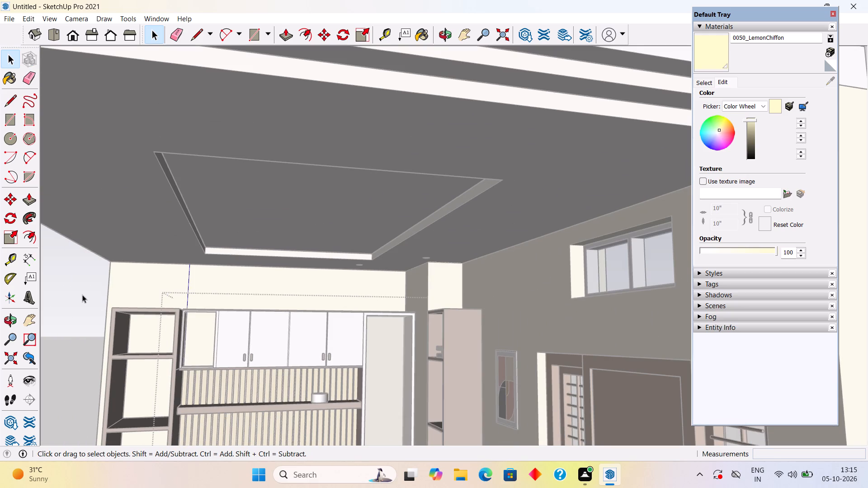
triple_click(82, 295)
middle_click_drag(195, 283, 195, 328)
scroll(195, 328, "down", 3)
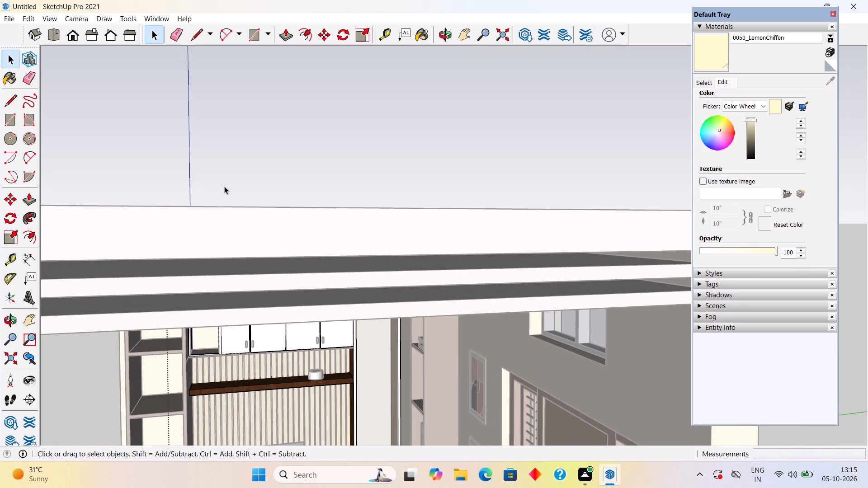
left_click(225, 186)
Push/Pull the top face inside the open overhead compartment by 0.1" and leave the cabinet group.
middle_click_drag(206, 439, 207, 277)
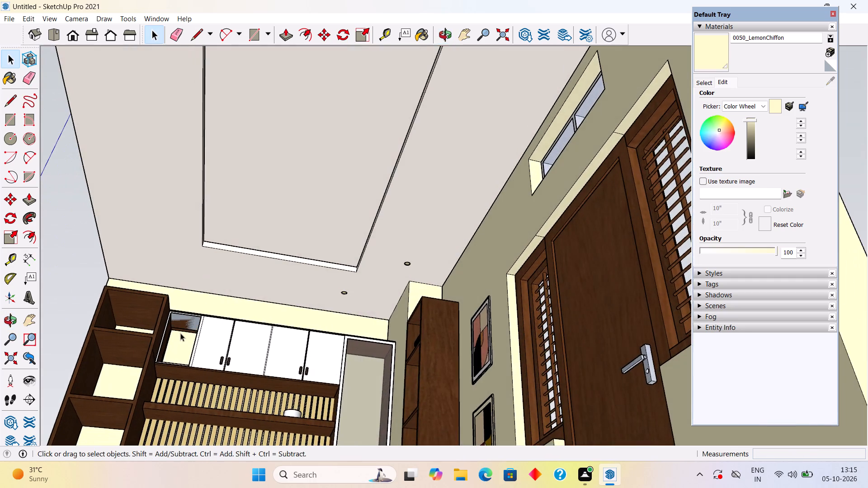
scroll(179, 336, "up", 18)
triple_click(202, 315)
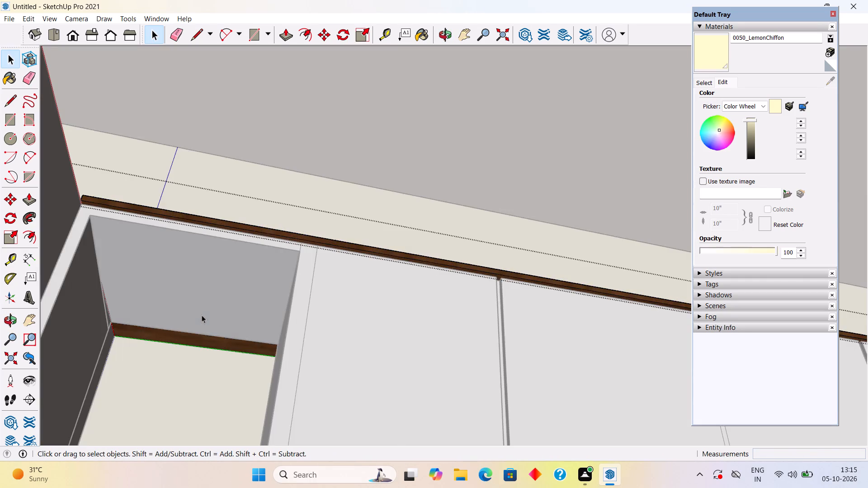
left_click(202, 315)
left_click(202, 315)
left_click(202, 314)
left_click(202, 314)
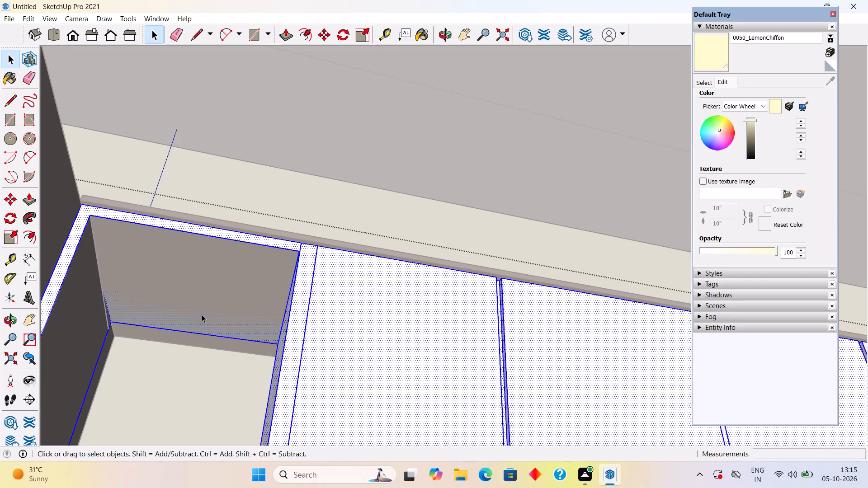
double_click(202, 314)
scroll(202, 295, "up", 5)
left_click(202, 294)
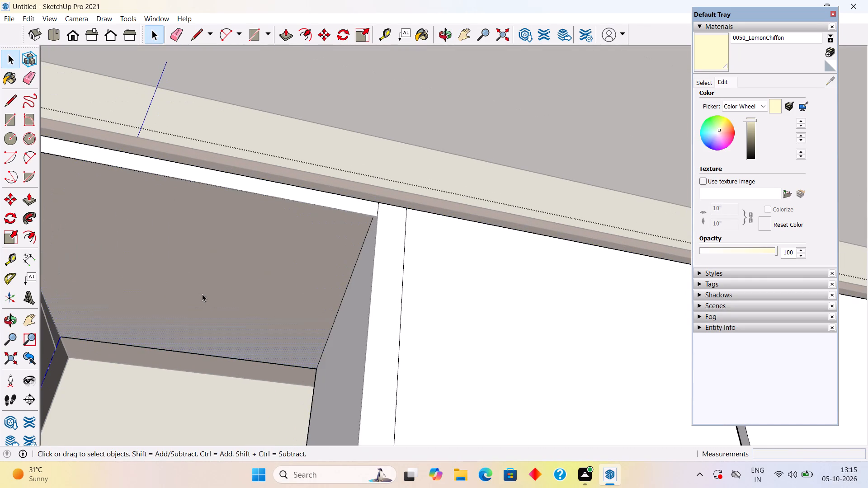
left_click(202, 294)
left_click(202, 294)
left_click(202, 294)
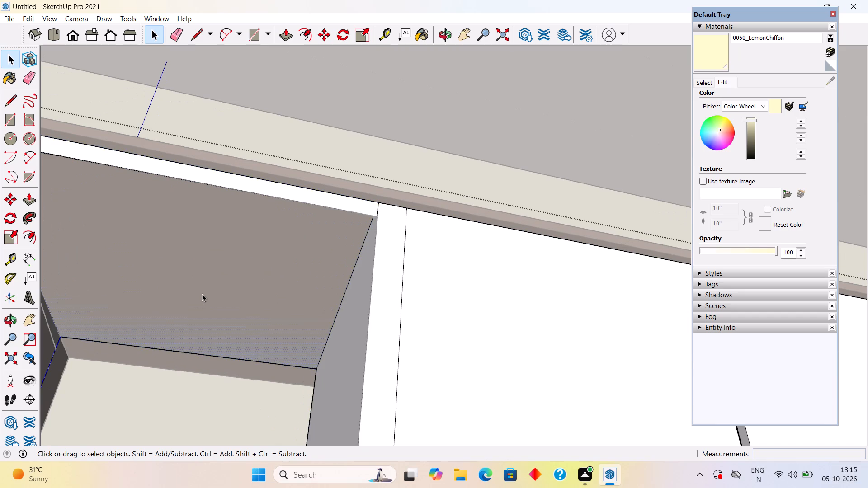
key("p")
left_click(203, 294)
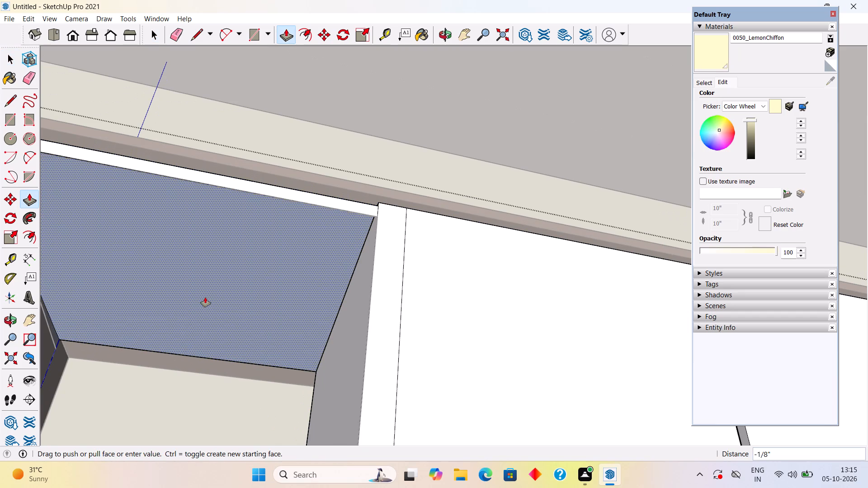
type(".1\"")
key("Return")
key("space")
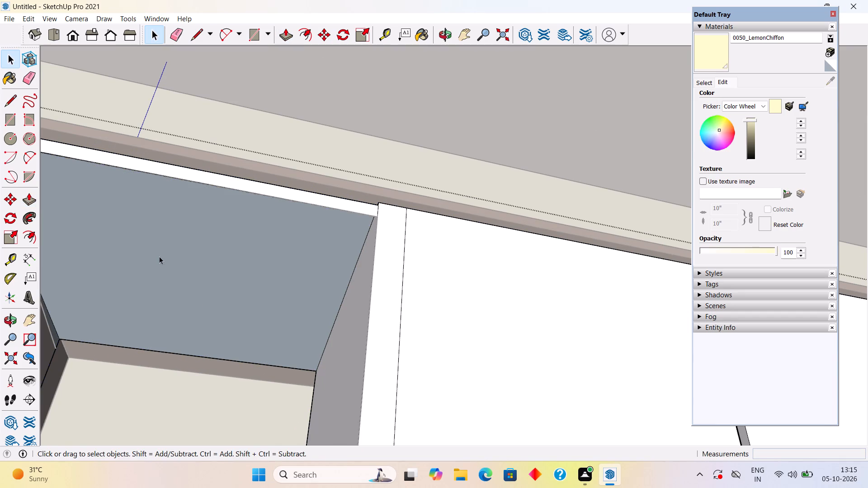
scroll(153, 328, "down", 8)
scroll(191, 338, "down", 4)
left_click(247, 122)
scroll(247, 121, "down", 2)
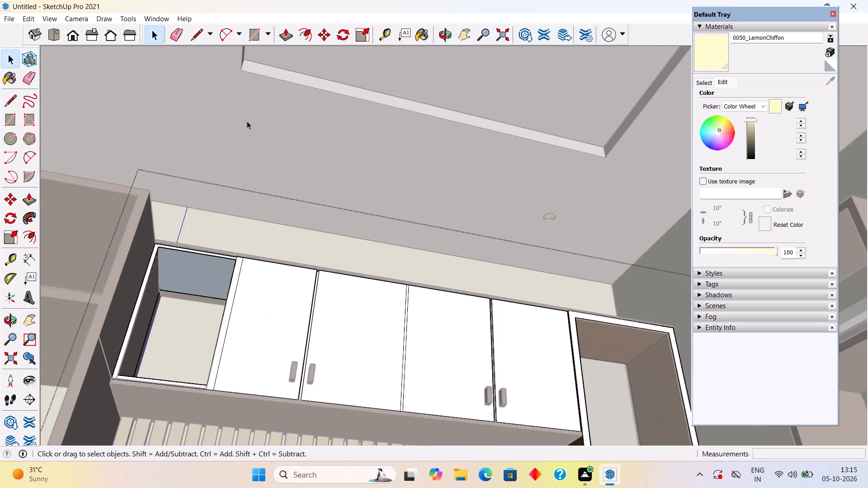
scroll(247, 121, "down", 6)
left_click(193, 131)
Inspect the study room from the ceiling, desk wall and door wall sides.
middle_click_drag(194, 259, 198, 331)
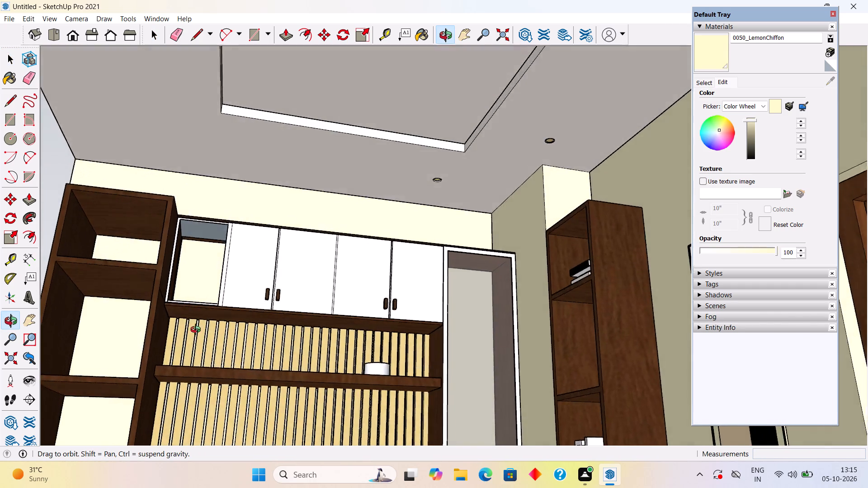
middle_click_drag(198, 331, 137, 347)
scroll(137, 347, "down", 9)
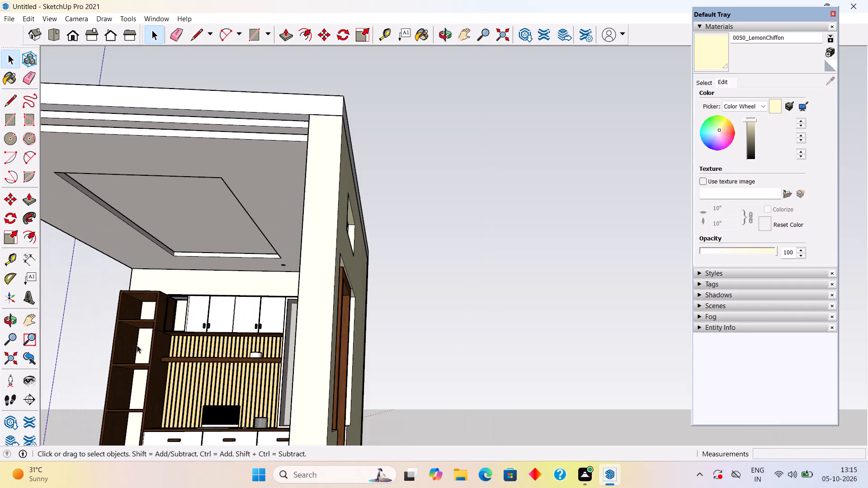
middle_click_drag(175, 264, 303, 320)
scroll(194, 312, "down", 3)
middle_click_drag(112, 325, 125, 389)
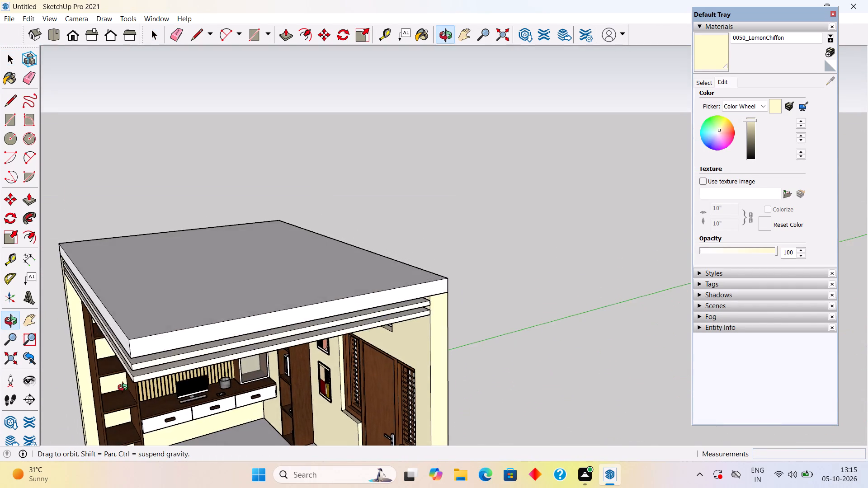
middle_click_drag(125, 389, 132, 316)
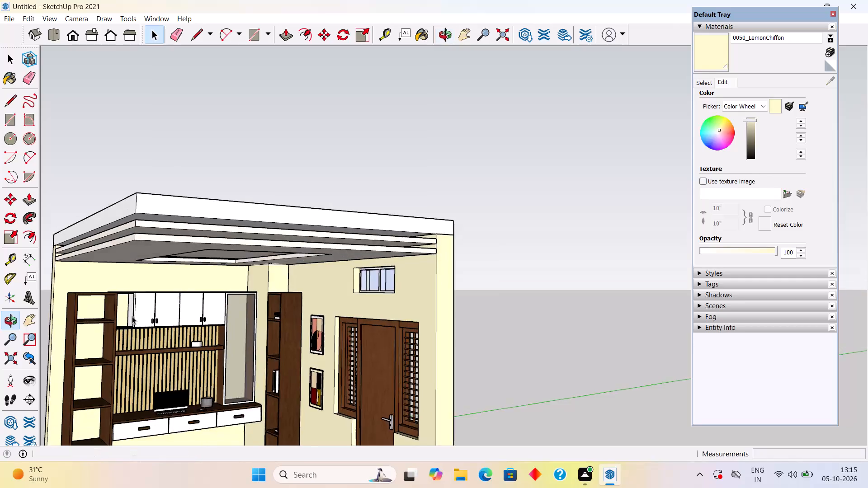
Draw a rectangle across the front opening of the open overhead cabinet compartment to close it with a face.
scroll(134, 314, "up", 13)
middle_click_drag(82, 296, 0, 324)
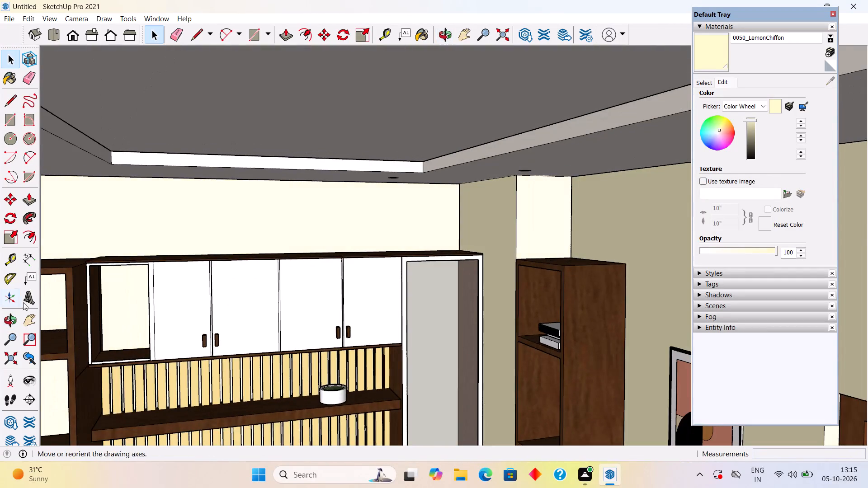
scroll(78, 290, "up", 11)
middle_click_drag(118, 251, 123, 187)
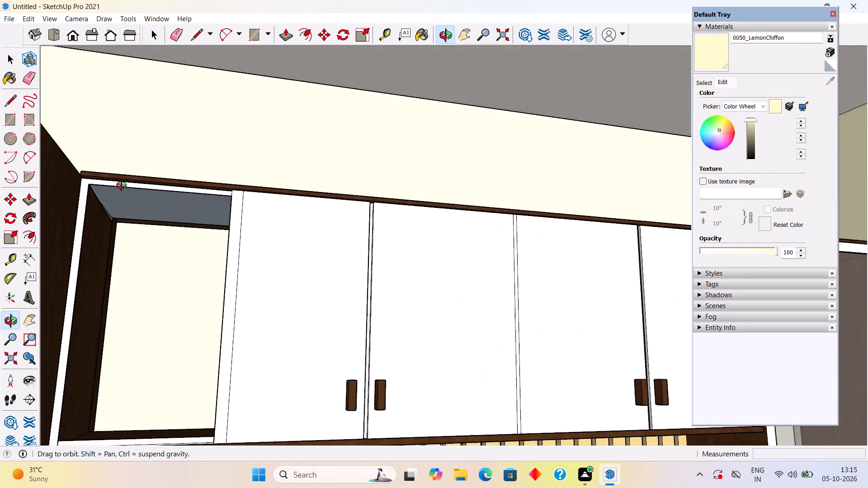
middle_click_drag(123, 187, 136, 160)
key("r")
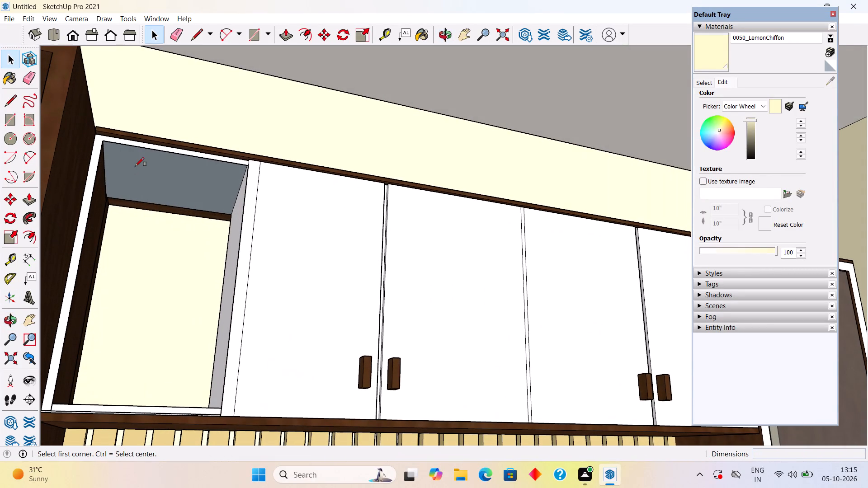
left_click(102, 139)
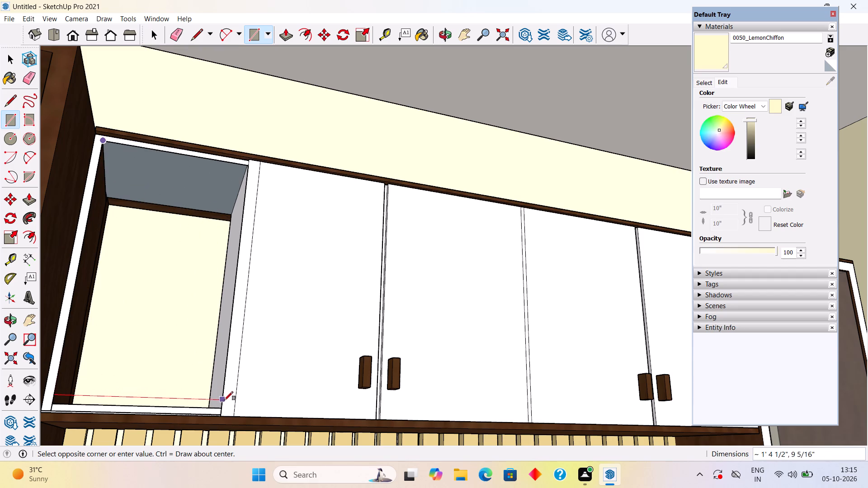
left_click(222, 407)
key("space")
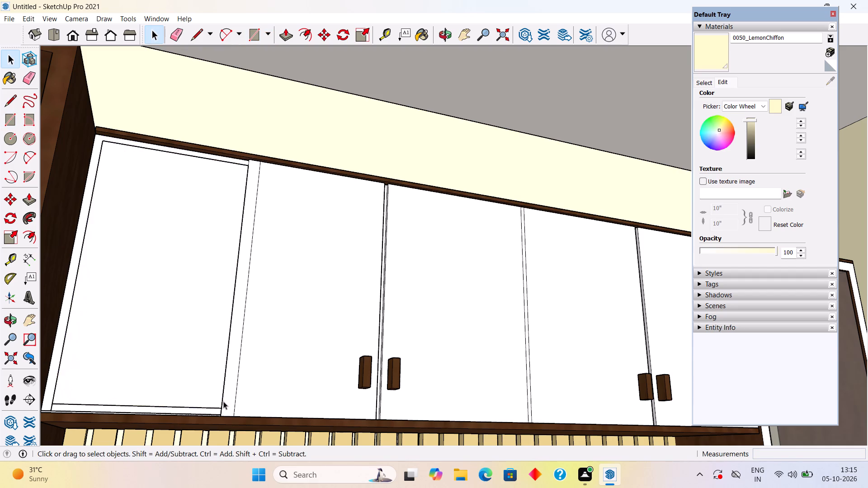
Paint the new compartment front face with Translucent Glass Gray sampled from the adjacent tall glass-front cabinet.
scroll(224, 391, "down", 15)
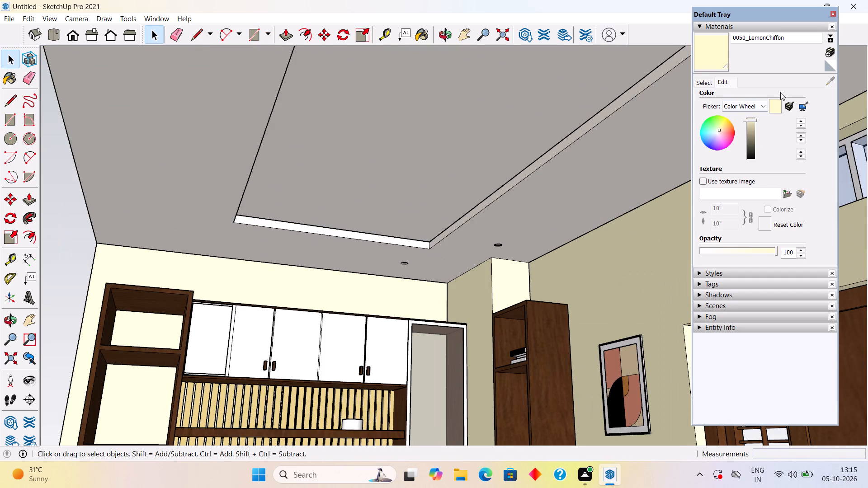
left_click(700, 80)
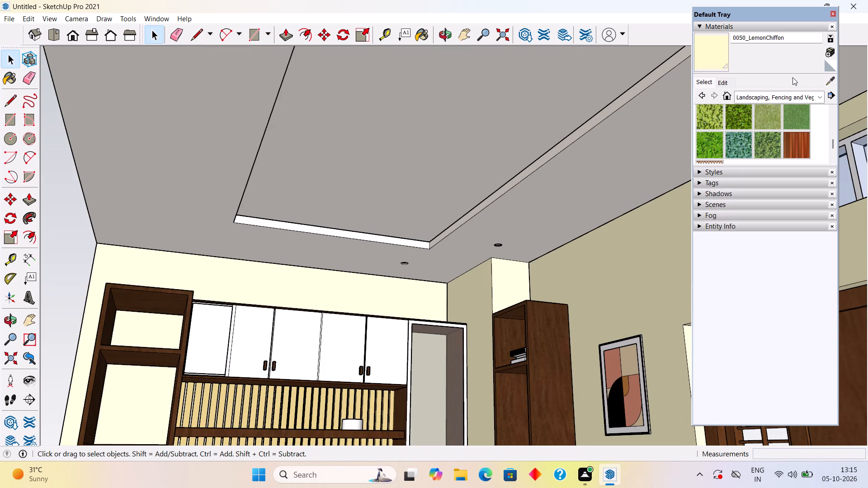
left_click(827, 79)
left_click(450, 381)
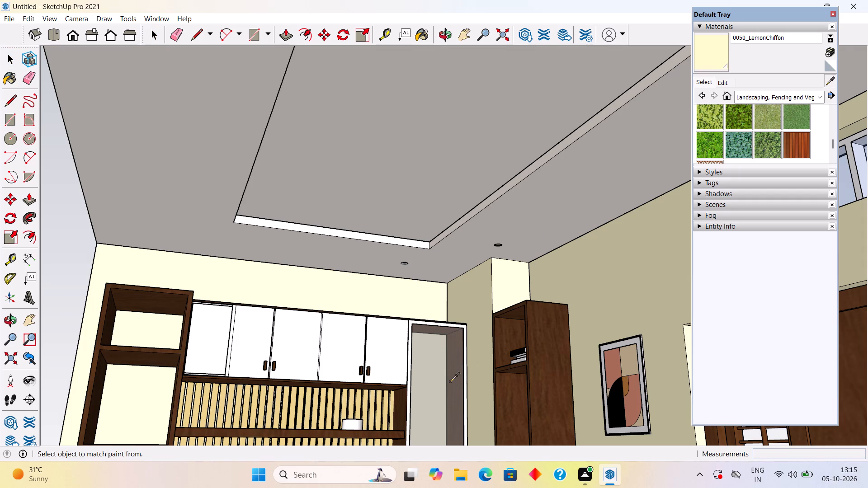
left_click(220, 338)
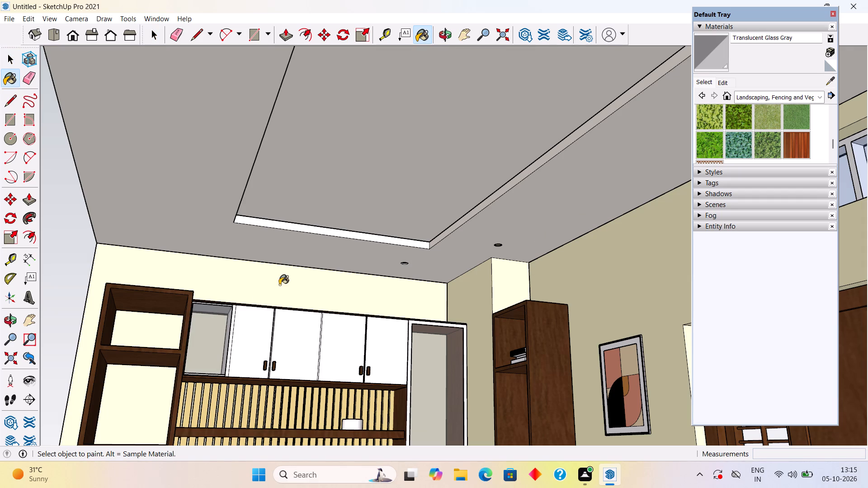
scroll(270, 279, "down", 5)
key("space")
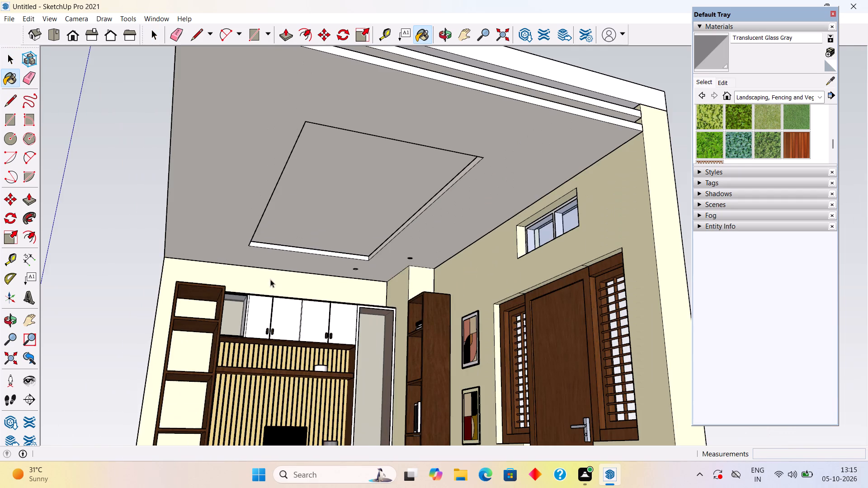
Review the whole room from outside, checking the glazed overhead compartment together with the other furniture.
scroll(270, 279, "down", 1)
middle_click_drag(270, 283, 115, 321)
scroll(115, 321, "down", 3)
left_click(116, 287)
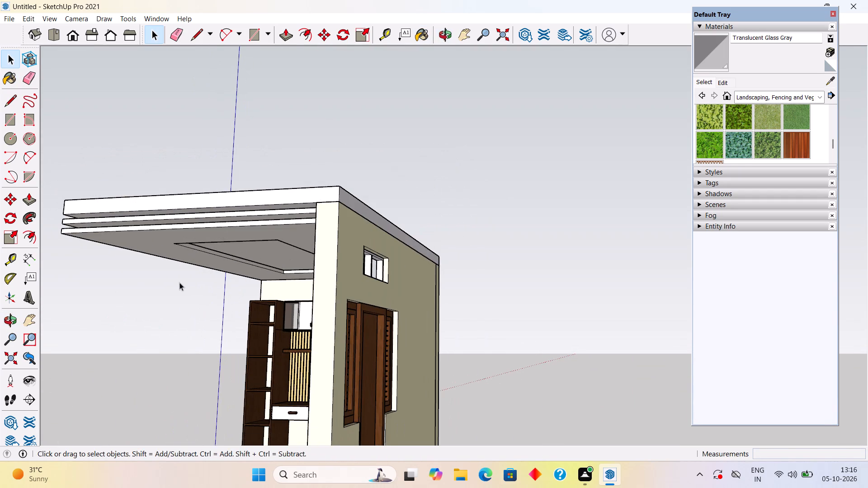
middle_click_drag(195, 280, 363, 237)
scroll(363, 237, "down", 7)
middle_click_drag(378, 276, 406, 342)
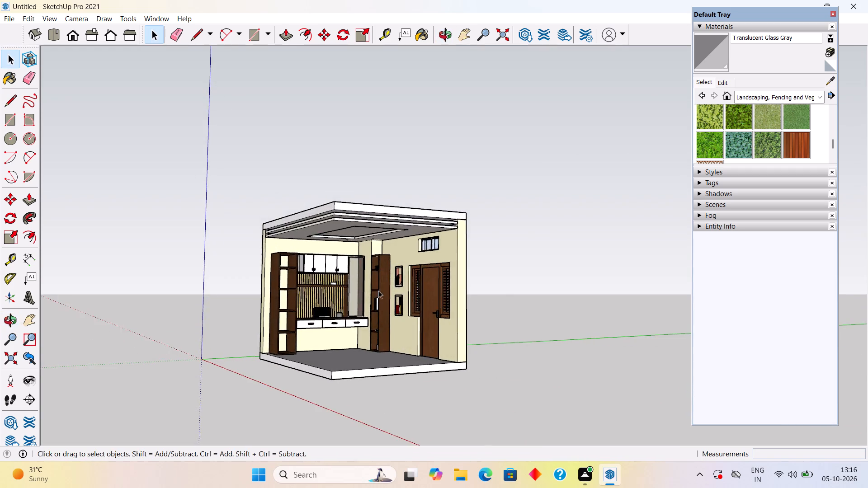
scroll(382, 267, "up", 5)
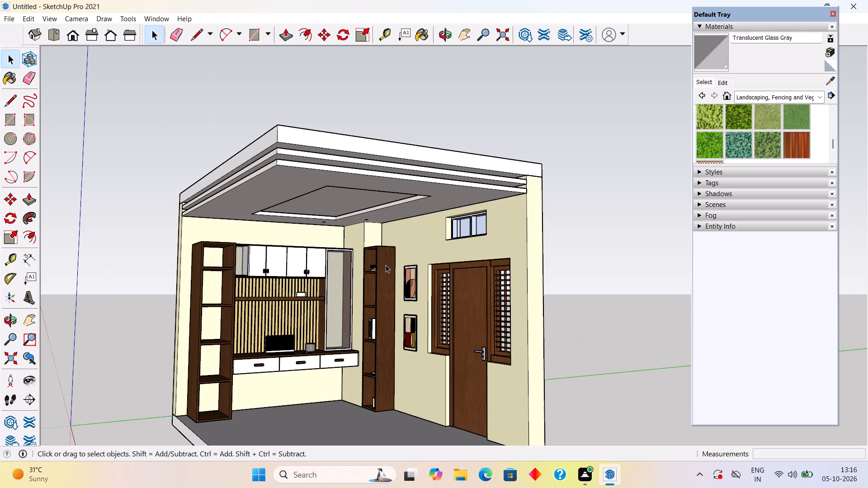
scroll(415, 313, "up", 7)
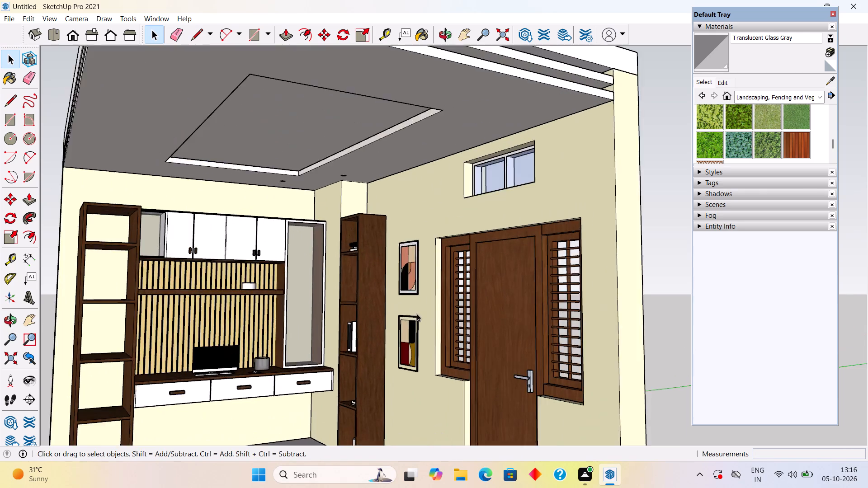
Paint the border around the lower wall picture's artwork with white Color M00 and leave its group.
scroll(417, 314, "up", 3)
middle_click_drag(450, 277, 539, 298)
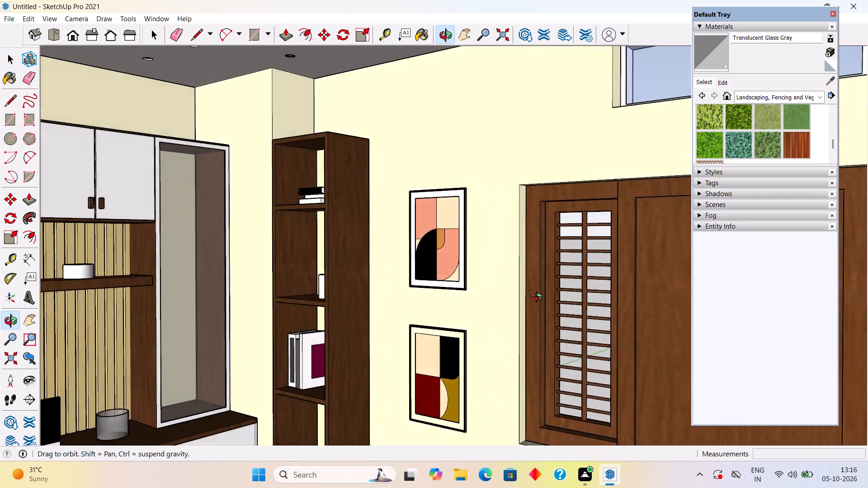
middle_click_drag(539, 298, 660, 287)
scroll(558, 357, "up", 5)
scroll(489, 347, "up", 5)
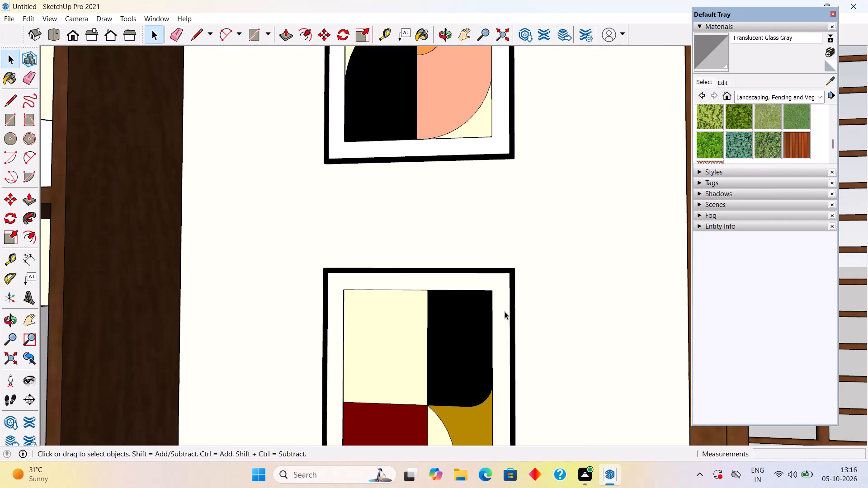
left_click(504, 312)
triple_click(504, 312)
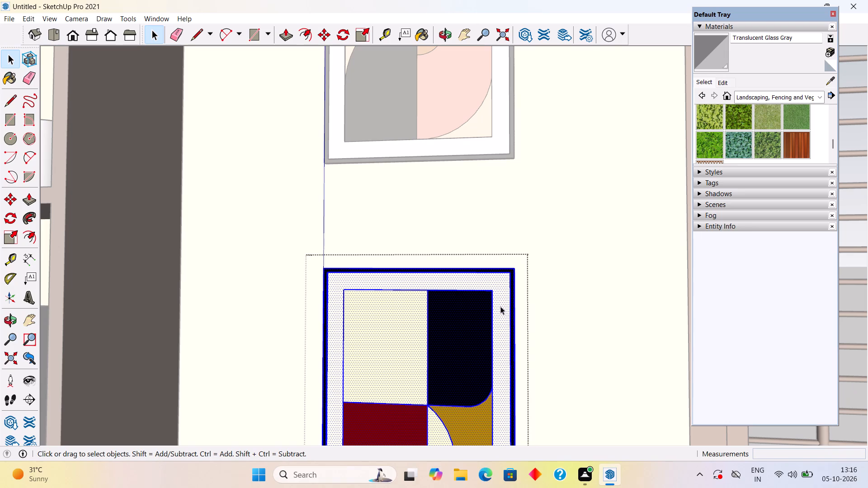
left_click(500, 306)
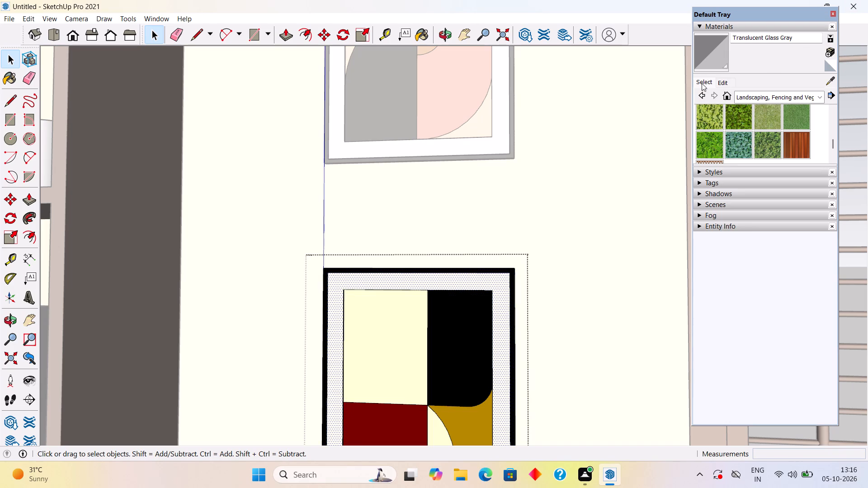
left_click(710, 81)
left_click(757, 99)
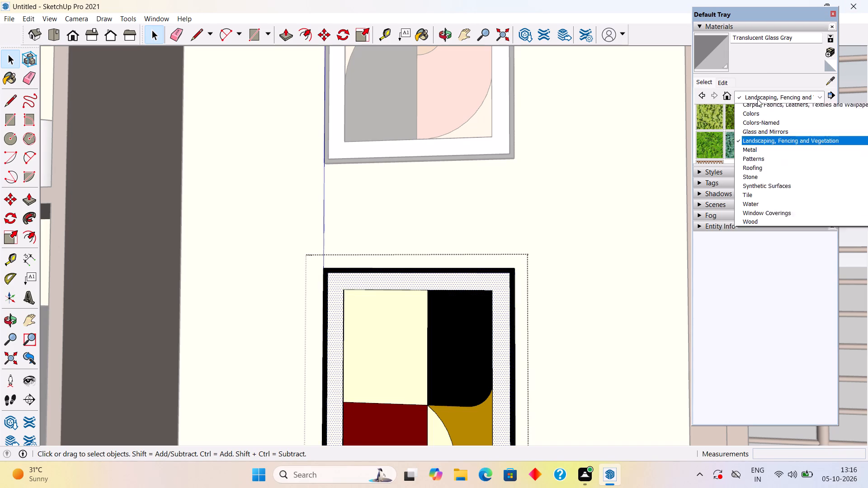
left_click(762, 136)
scroll(762, 136, "down", 4)
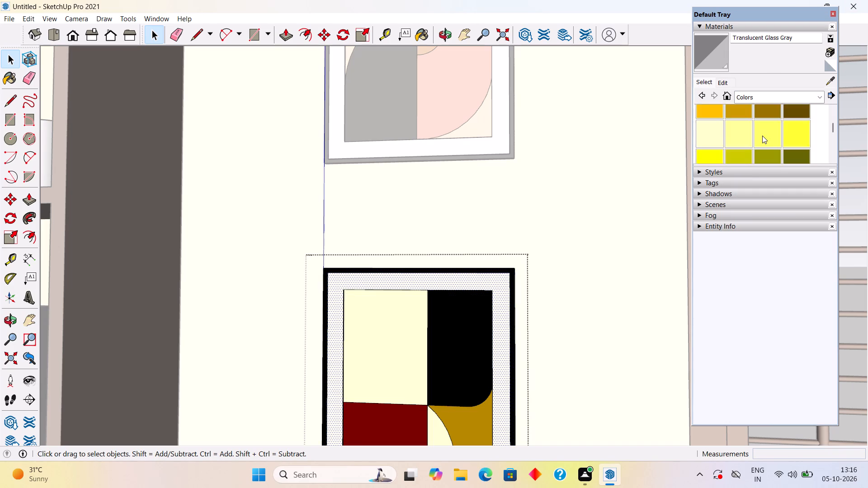
scroll(762, 136, "down", 12)
scroll(762, 136, "up", 2)
scroll(763, 136, "down", 2)
scroll(763, 136, "up", 1)
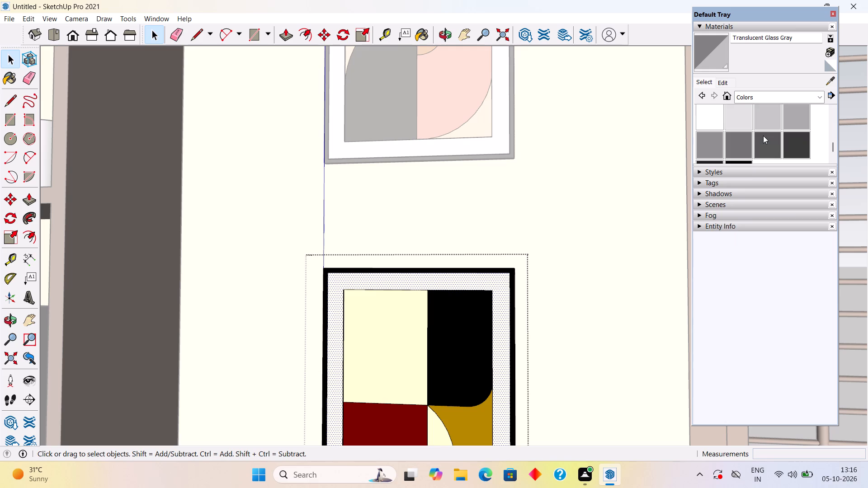
left_click(701, 116)
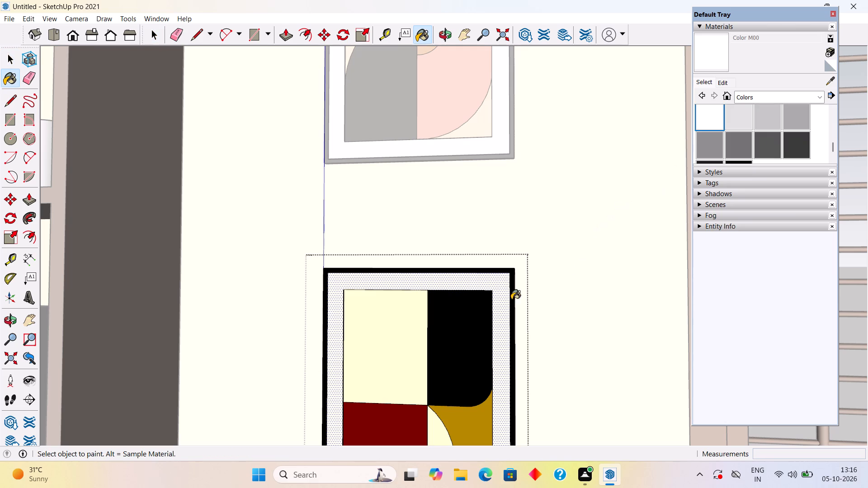
left_click(501, 308)
key("space")
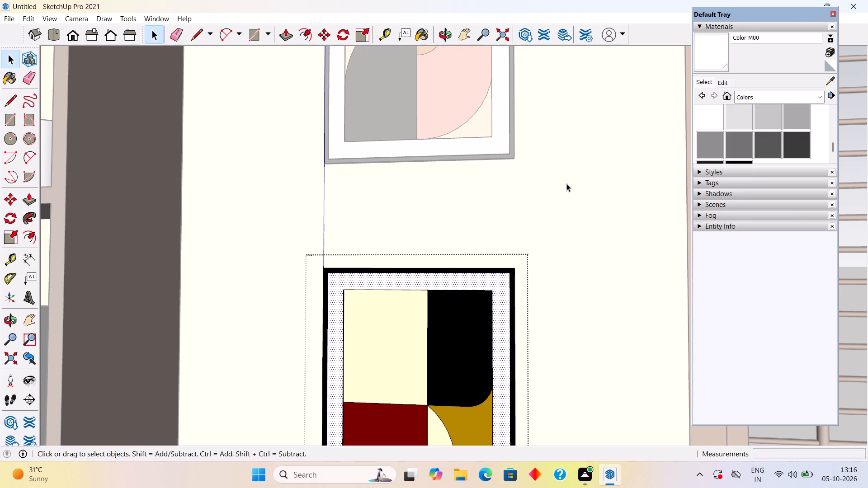
left_click(566, 183)
Examine the finished room from several angles, including the wall pictures, shelving, desk unit, door and ceiling.
scroll(566, 183, "down", 14)
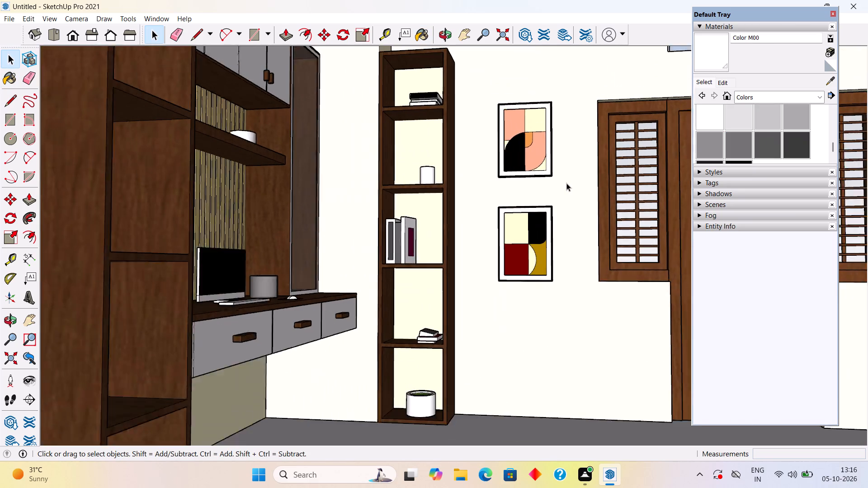
scroll(566, 183, "down", 2)
middle_click_drag(594, 218, 632, 239)
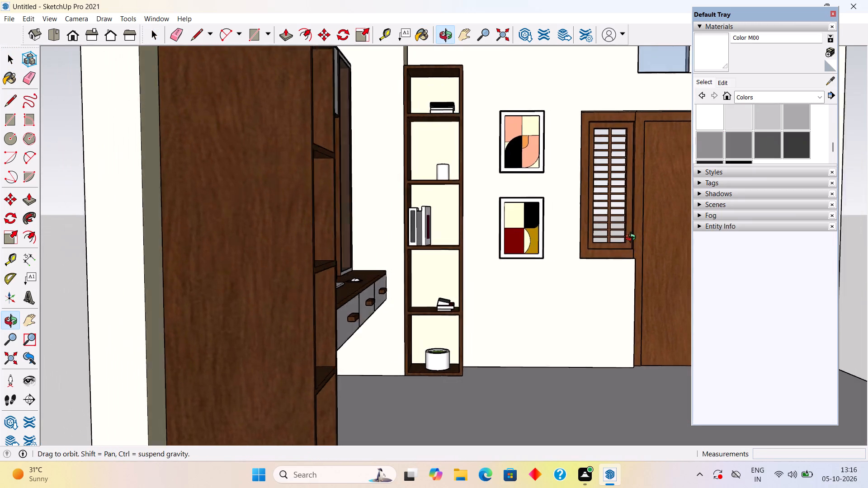
middle_click_drag(632, 239, 619, 228)
scroll(623, 225, "up", 2)
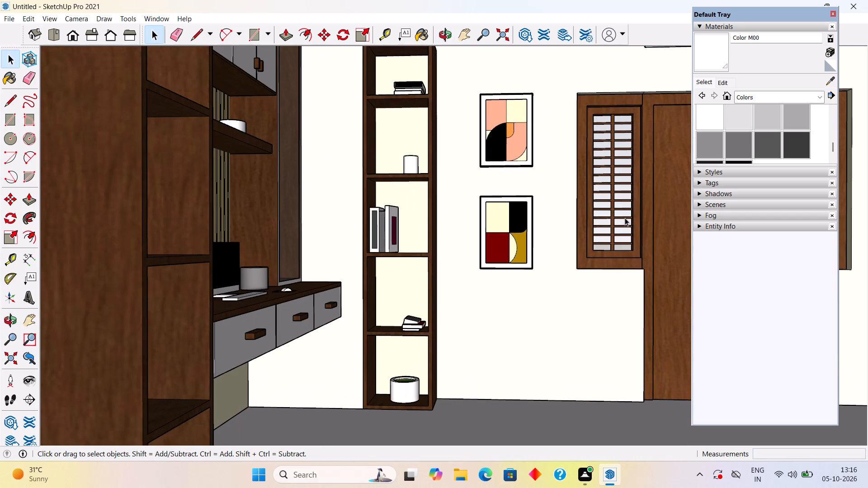
scroll(625, 217, "down", 5)
left_click(216, 170)
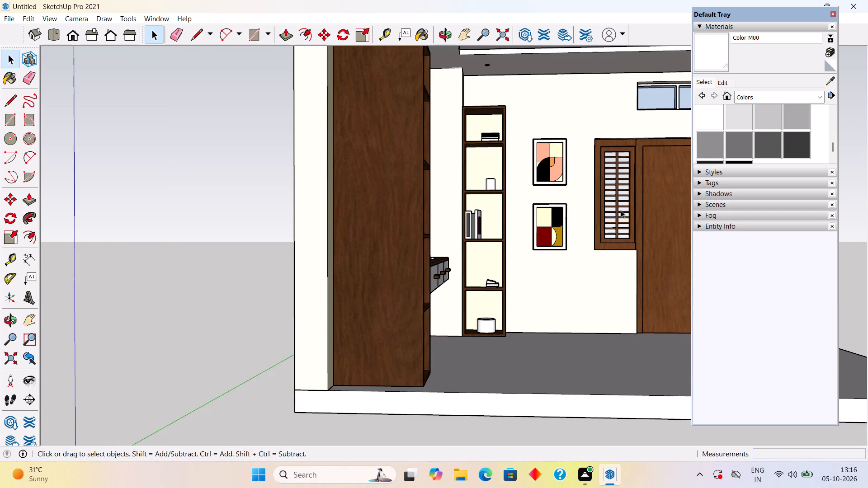
scroll(622, 210, "up", 5)
scroll(486, 216, "down", 7)
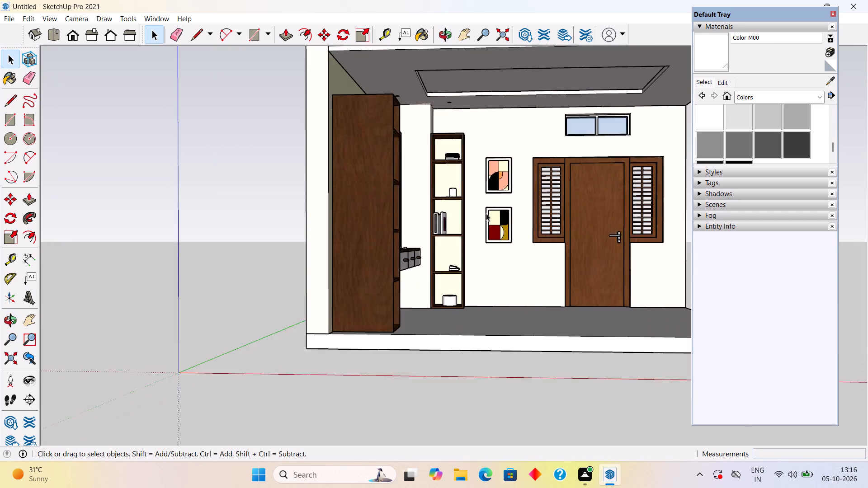
scroll(486, 213, "down", 6)
scroll(608, 161, "up", 5)
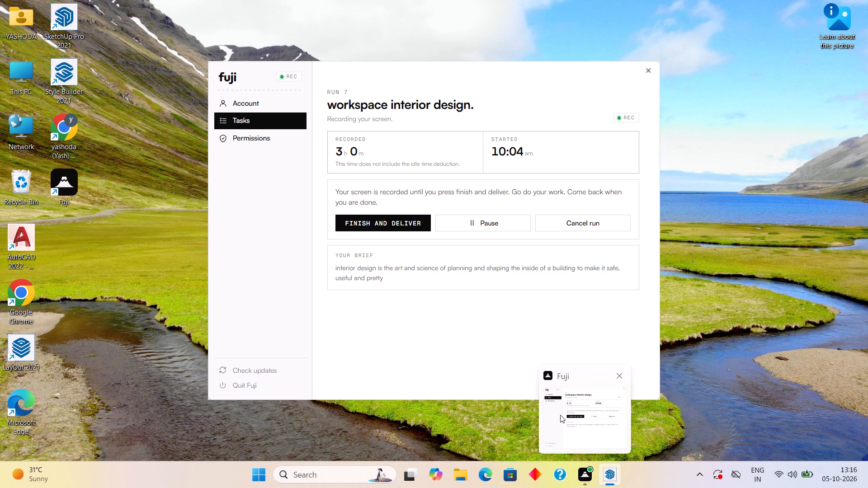
scroll(497, 339, "down", 8)
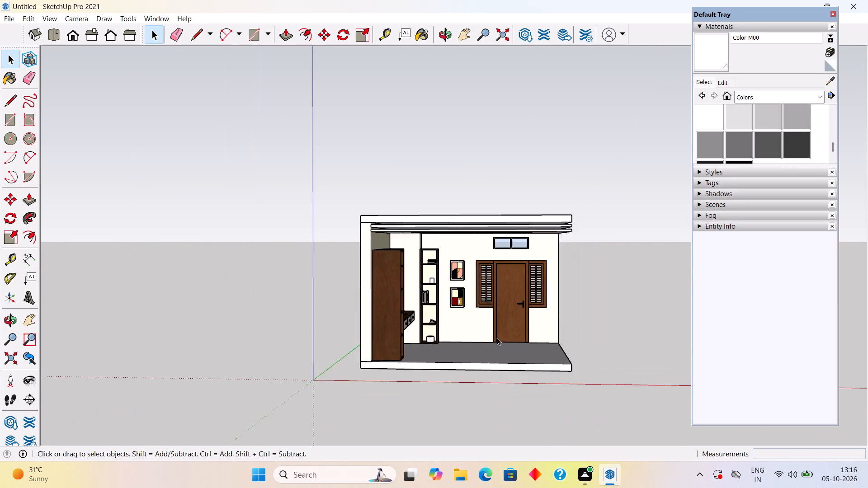
scroll(525, 302, "up", 7)
middle_click_drag(417, 264, 300, 200)
scroll(368, 248, "up", 3)
scroll(368, 248, "down", 4)
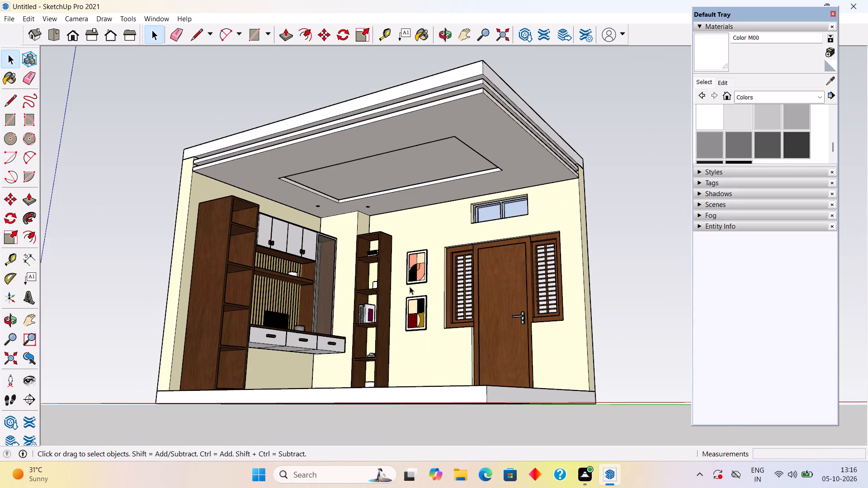
Examine the furnished room from several angles, checking the ceiling, desk unit, shelving, wall pictures and door.
middle_click_drag(408, 291, 288, 285)
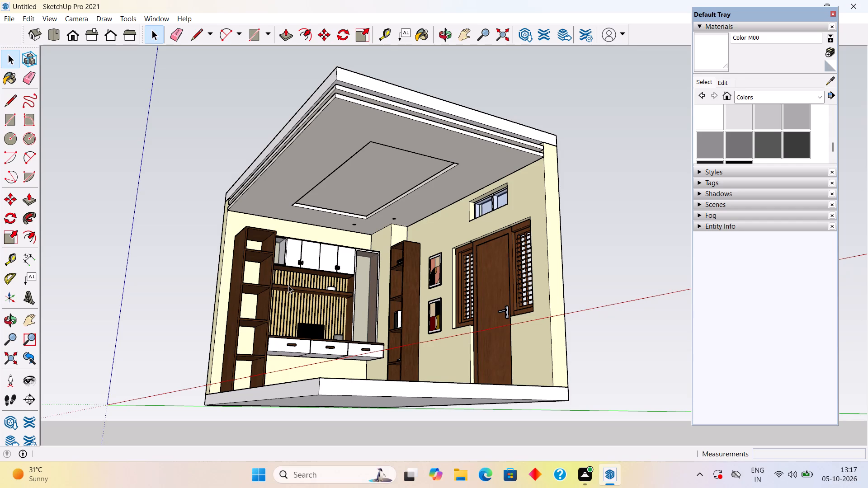
scroll(426, 283, "up", 2)
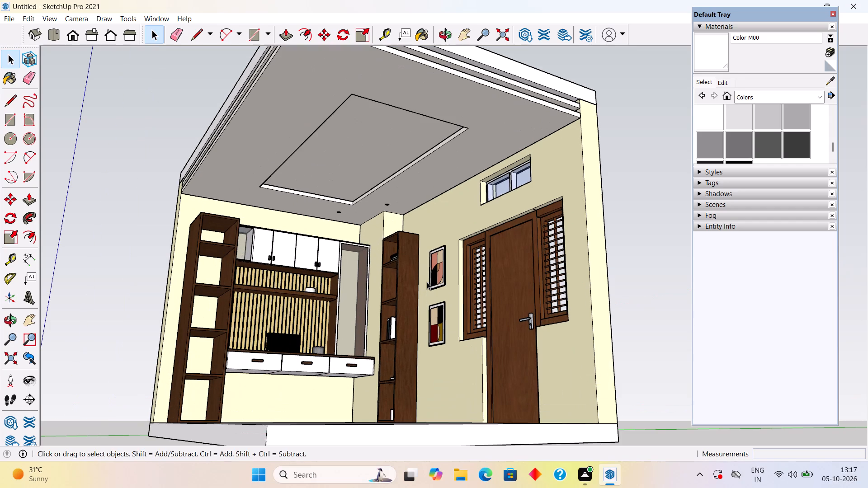
middle_click_drag(427, 282, 432, 325)
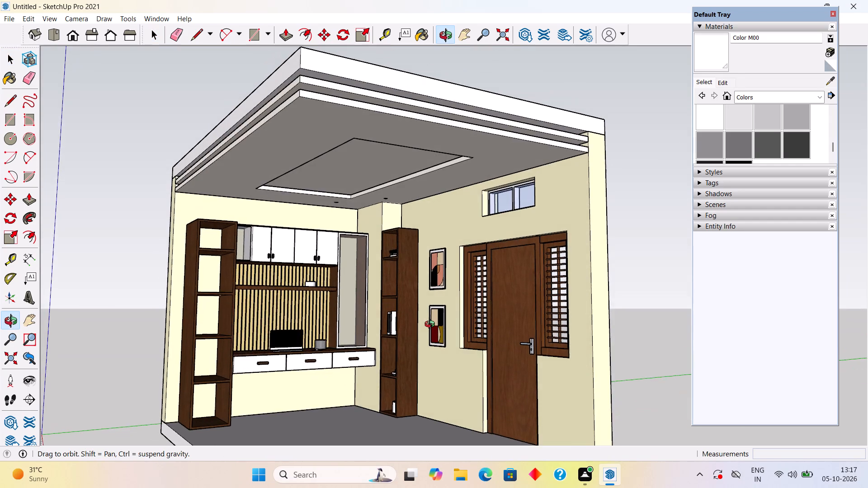
middle_click_drag(432, 325, 505, 310)
scroll(505, 310, "up", 2)
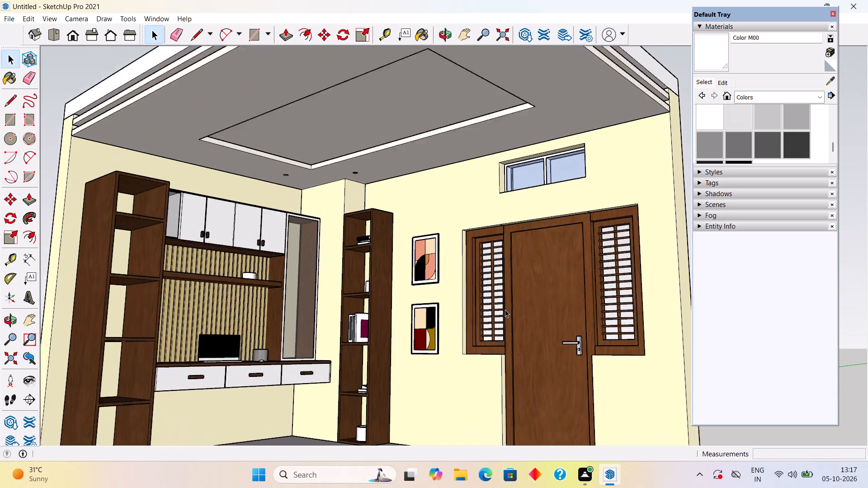
scroll(505, 310, "up", 2)
scroll(505, 309, "down", 8)
middle_click_drag(533, 357, 528, 420)
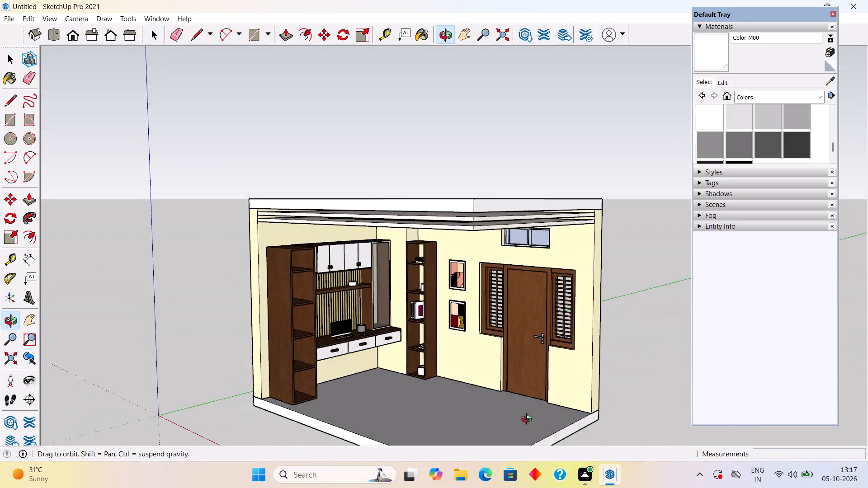
middle_click_drag(528, 420, 642, 341)
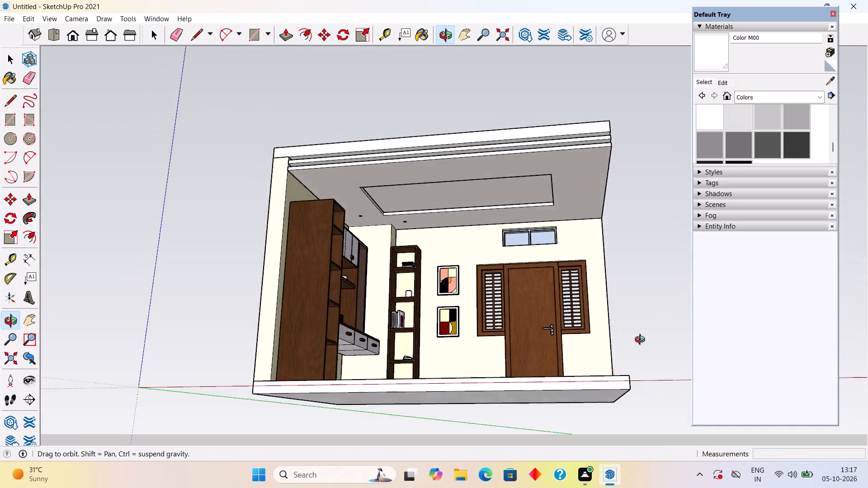
middle_click_drag(642, 341, 608, 356)
scroll(604, 360, "up", 4)
scroll(607, 357, "down", 2)
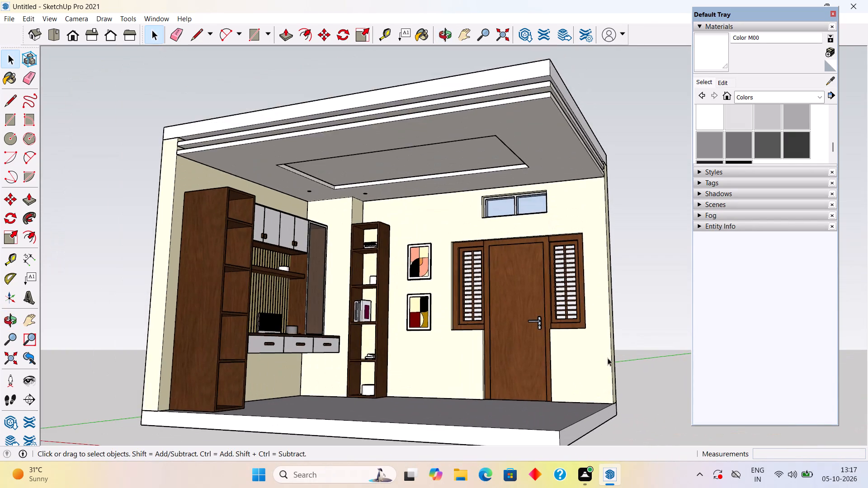
scroll(608, 358, "down", 3)
scroll(396, 338, "up", 5)
scroll(226, 313, "up", 2)
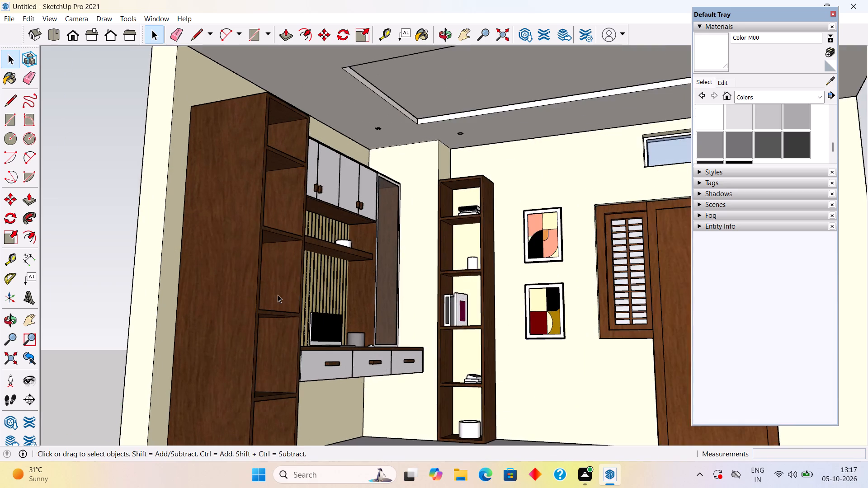
scroll(278, 295, "up", 4)
scroll(327, 330, "up", 5)
scroll(488, 332, "up", 8)
scroll(482, 335, "down", 3)
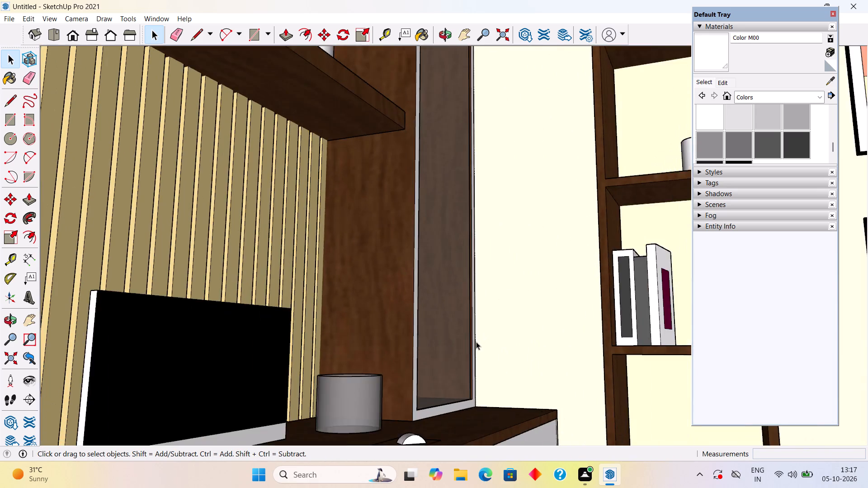
scroll(476, 342, "down", 8)
middle_click_drag(451, 360, 215, 395)
Inspect the computer monitor on the desk up close by opening its nested group, and leave the group without editing.
scroll(368, 371, "up", 2)
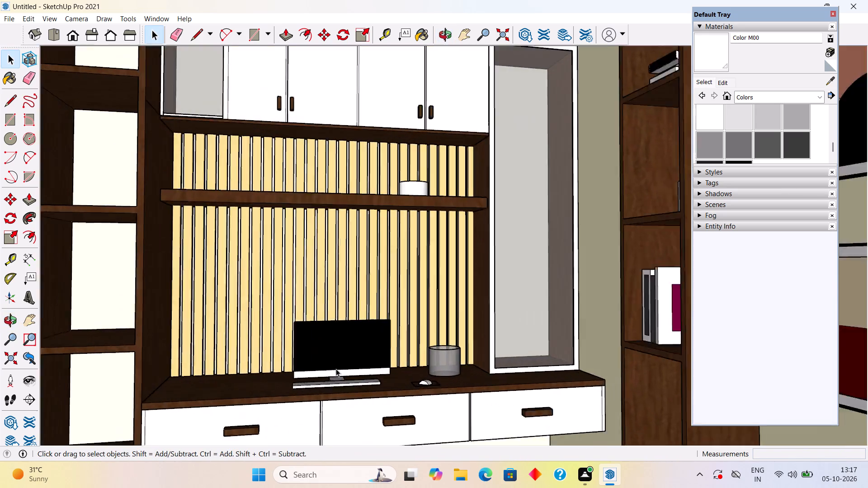
scroll(336, 369, "up", 19)
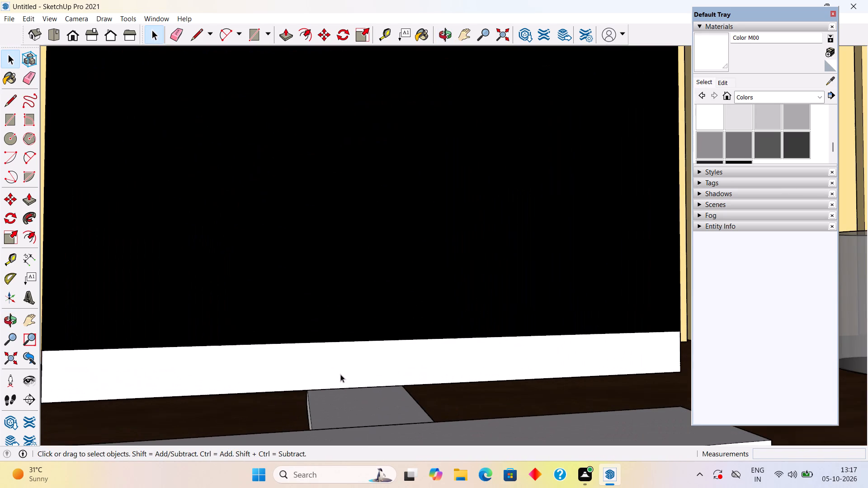
left_click(345, 370)
triple_click(362, 359)
triple_click(362, 359)
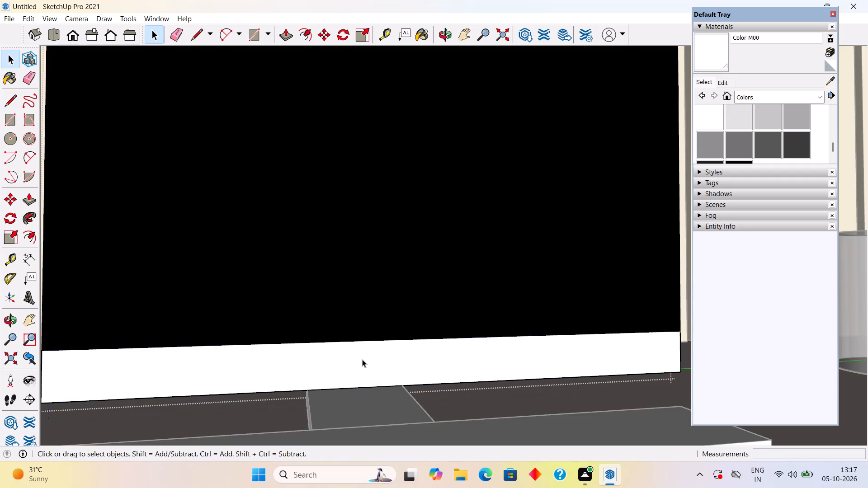
scroll(362, 359, "down", 9)
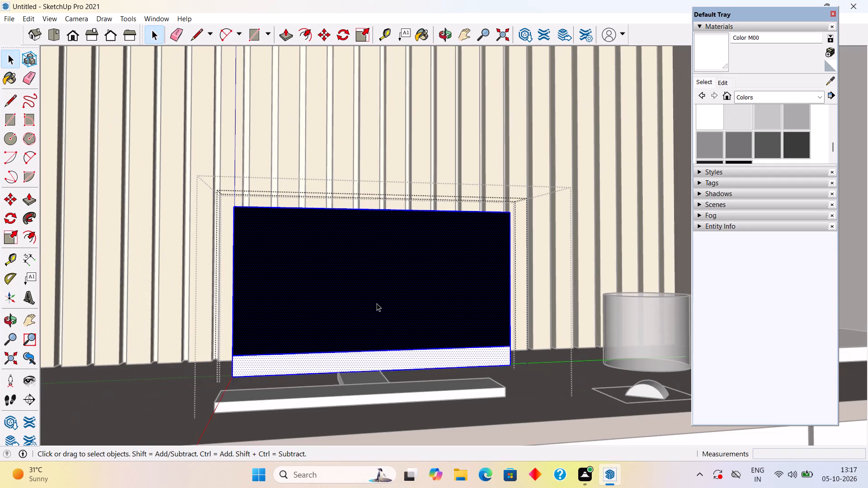
left_click(377, 303)
scroll(377, 303, "down", 11)
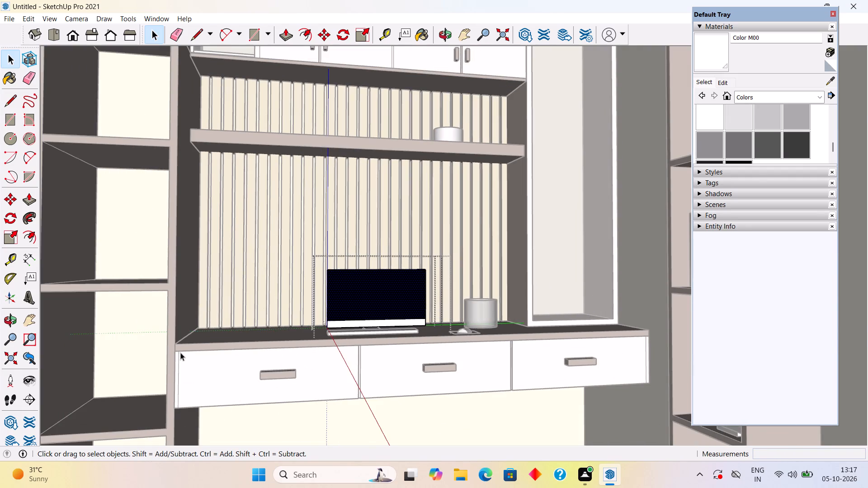
scroll(180, 352, "down", 5)
left_click(67, 314)
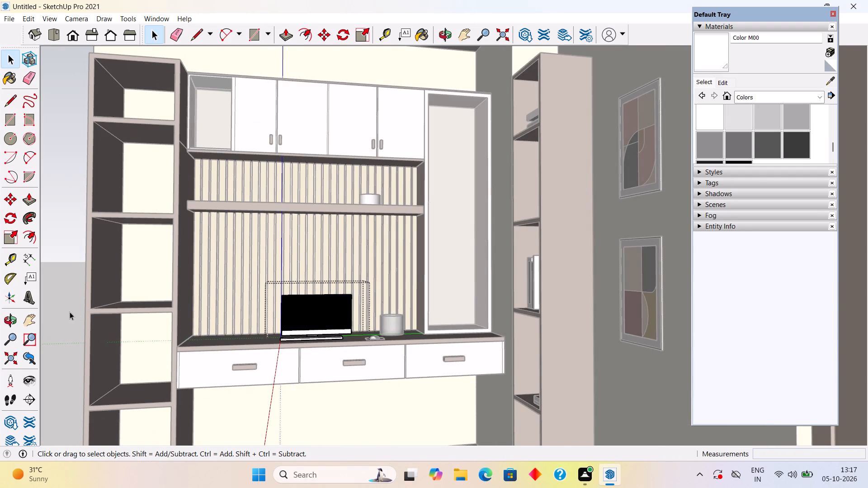
scroll(324, 327, "up", 4)
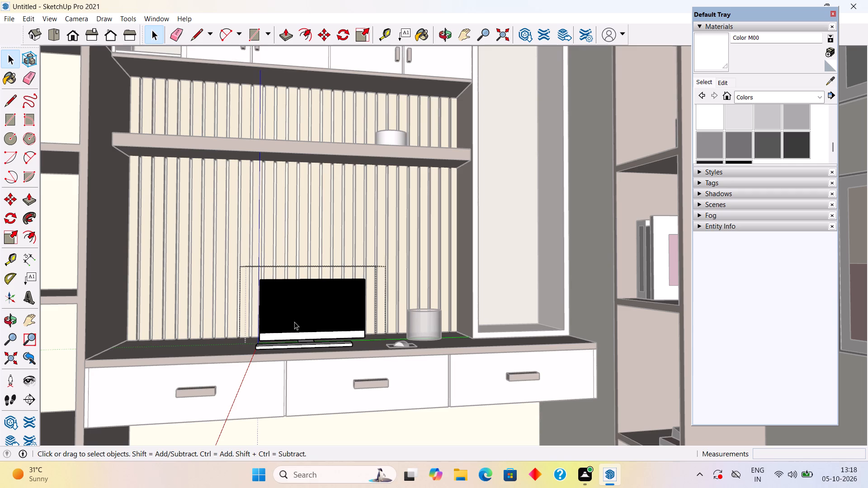
scroll(303, 316, "down", 15)
left_click(169, 242)
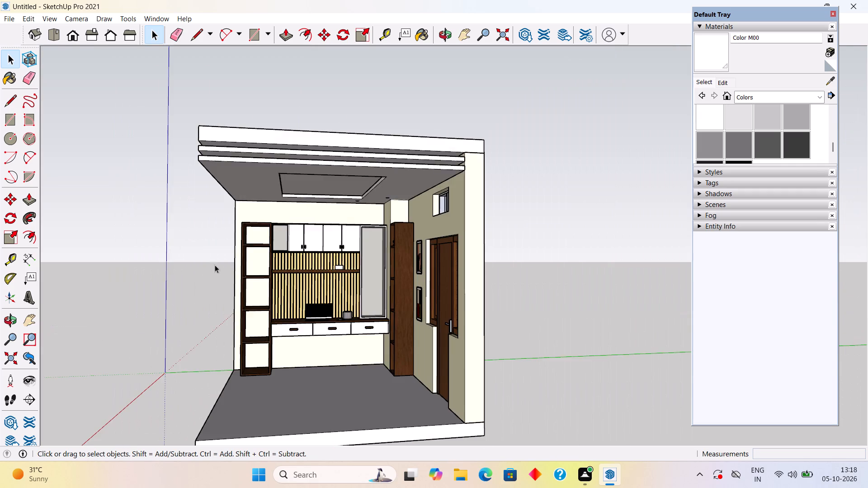
Review the whole room interior again, checking the desk unit, bookshelves, wall pictures and louvred door panels.
scroll(234, 280, "up", 1)
middle_click_drag(282, 308, 421, 299)
scroll(422, 301, "up", 2)
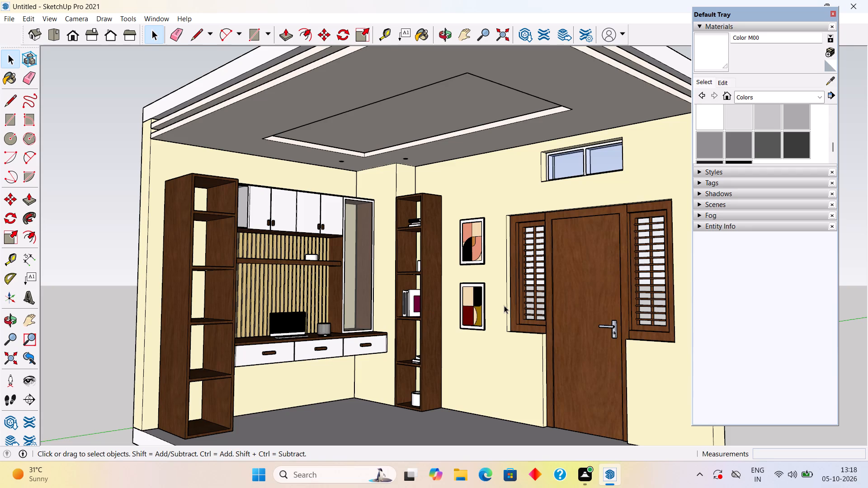
scroll(505, 305, "up", 4)
scroll(511, 306, "down", 10)
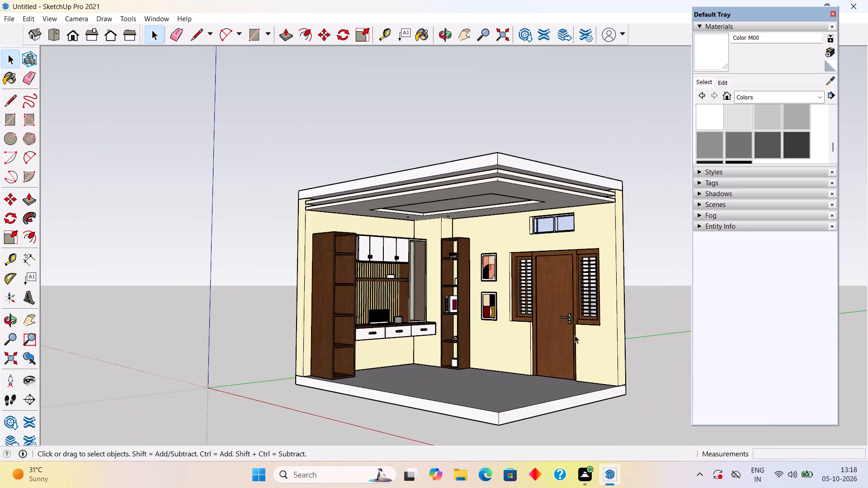
scroll(615, 361, "up", 5)
middle_click_drag(624, 355, 622, 323)
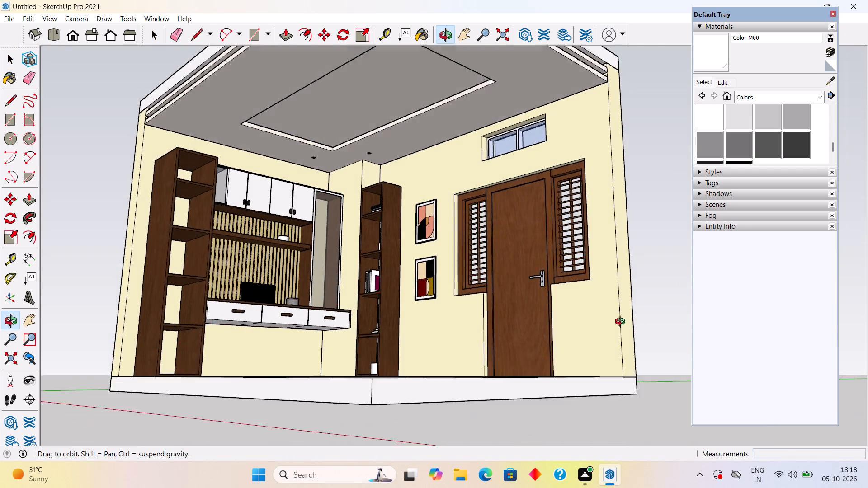
middle_click_drag(622, 323, 631, 364)
scroll(634, 361, "up", 3)
middle_click_drag(638, 359, 582, 425)
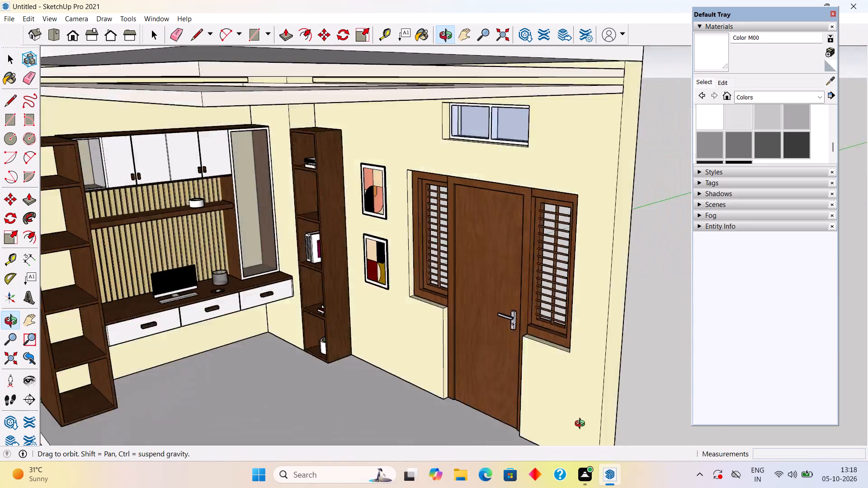
Examine the door and its louvred side panels from outside the room and compare them with the inside face.
middle_click_drag(582, 425, 116, 344)
scroll(116, 344, "down", 3)
middle_click_drag(416, 305, 365, 328)
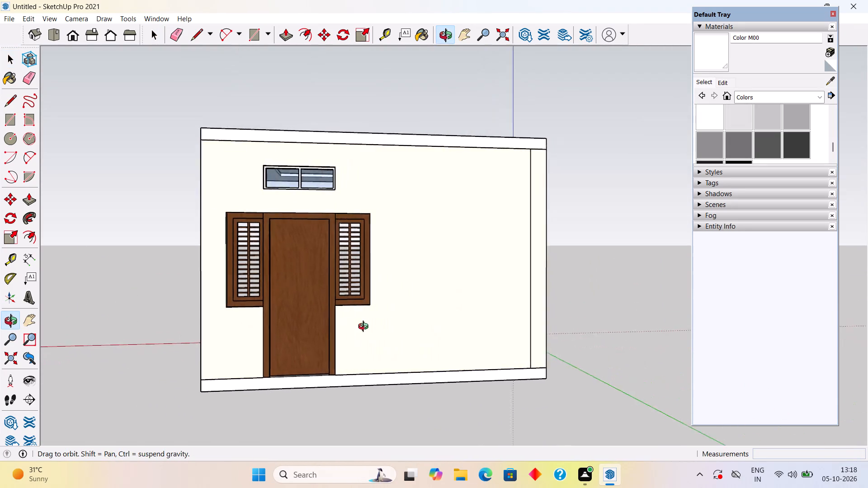
middle_click_drag(365, 328, 328, 351)
scroll(328, 351, "down", 1)
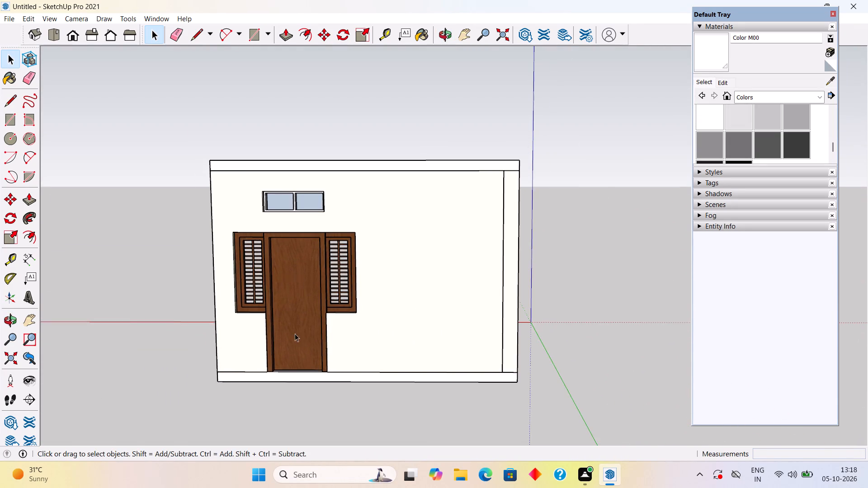
scroll(295, 332, "up", 10)
scroll(238, 242, "up", 6)
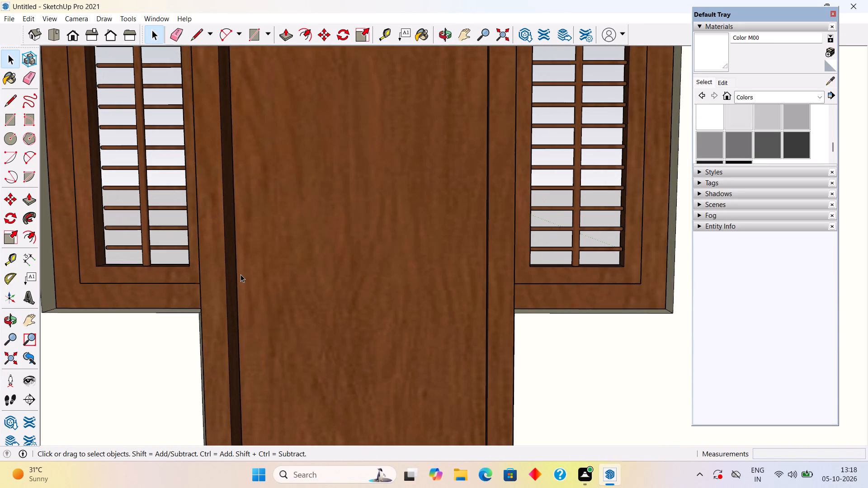
middle_click_drag(241, 274, 727, 313)
scroll(727, 313, "down", 2)
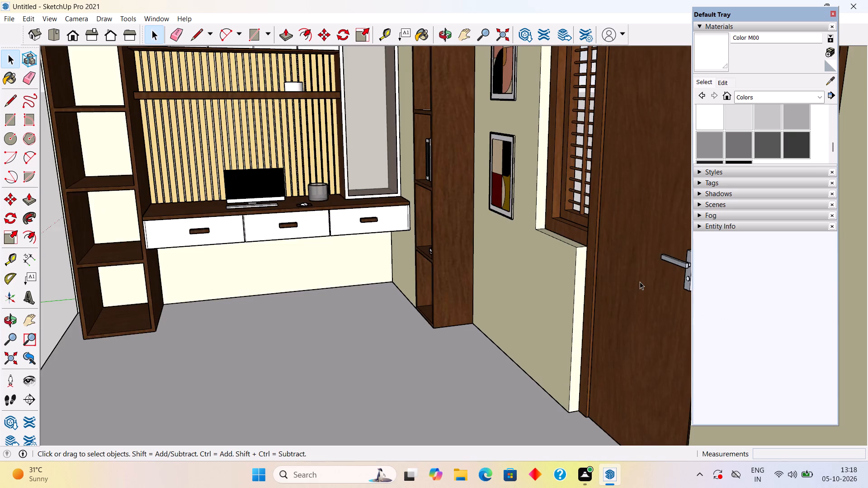
scroll(640, 282, "down", 5)
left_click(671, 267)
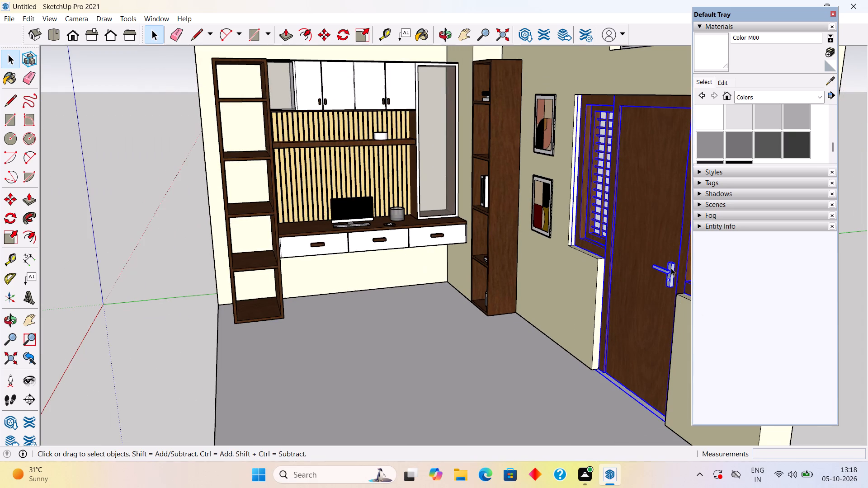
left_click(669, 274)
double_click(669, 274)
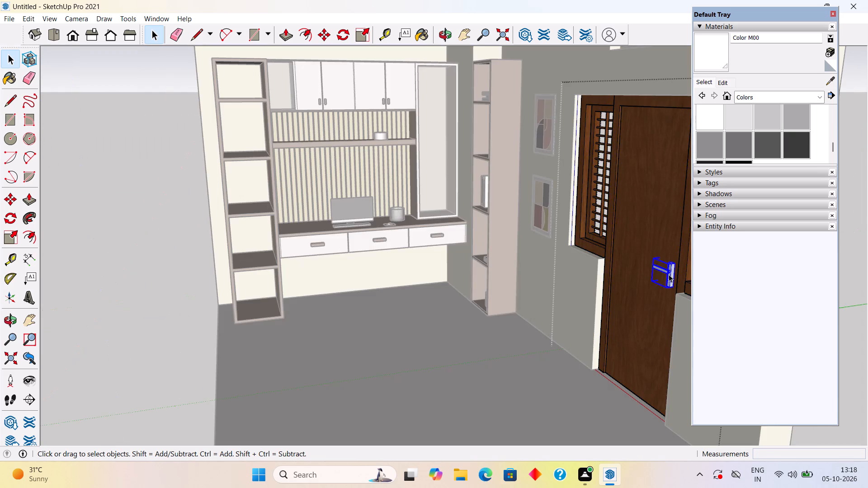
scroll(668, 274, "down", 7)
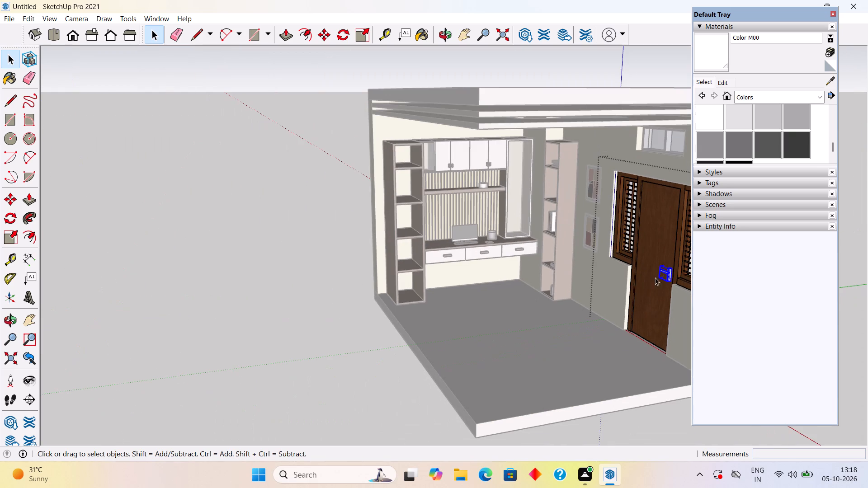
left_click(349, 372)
Draw an upright rectangle about 1 5/16" by 10 1/16" on the door's outer face, near the latch-side edge at handle height.
middle_click_drag(632, 299, 520, 313)
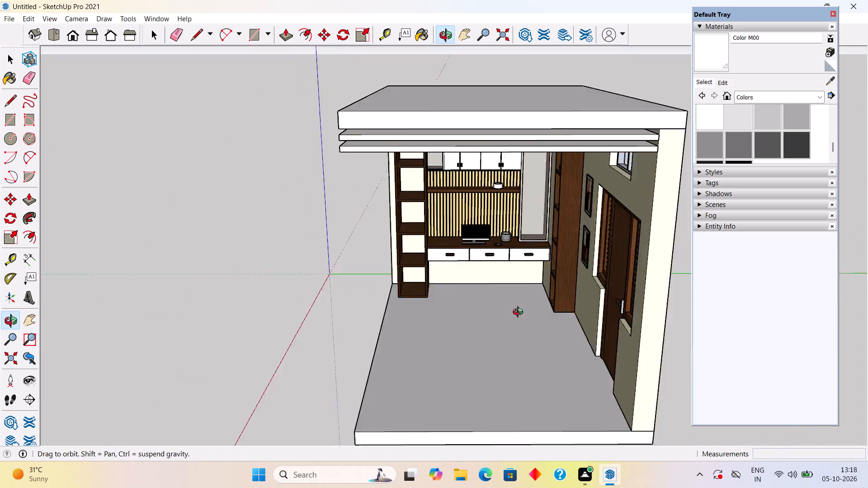
middle_click_drag(520, 313, 291, 289)
middle_click_drag(422, 274, 312, 274)
scroll(297, 277, "up", 5)
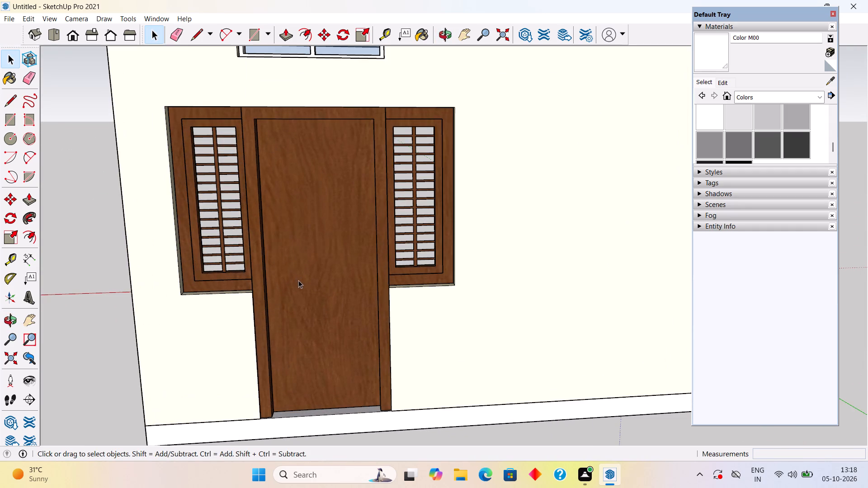
scroll(288, 275, "up", 4)
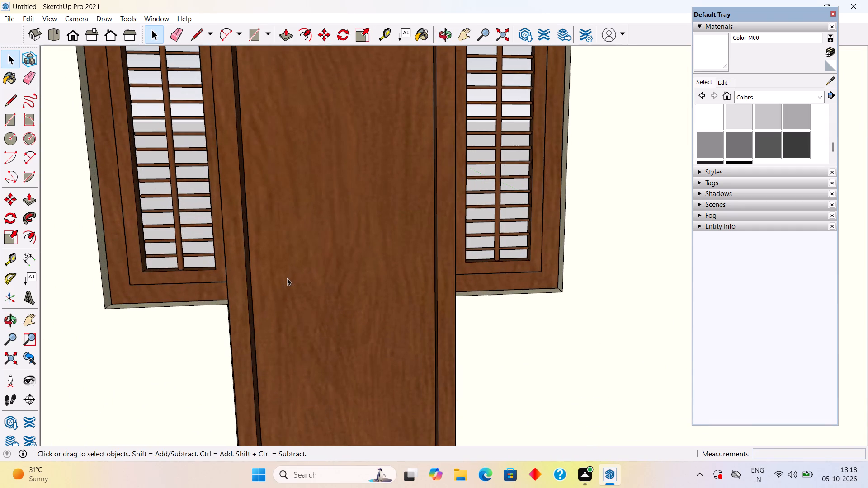
scroll(287, 278, "up", 1)
key("r")
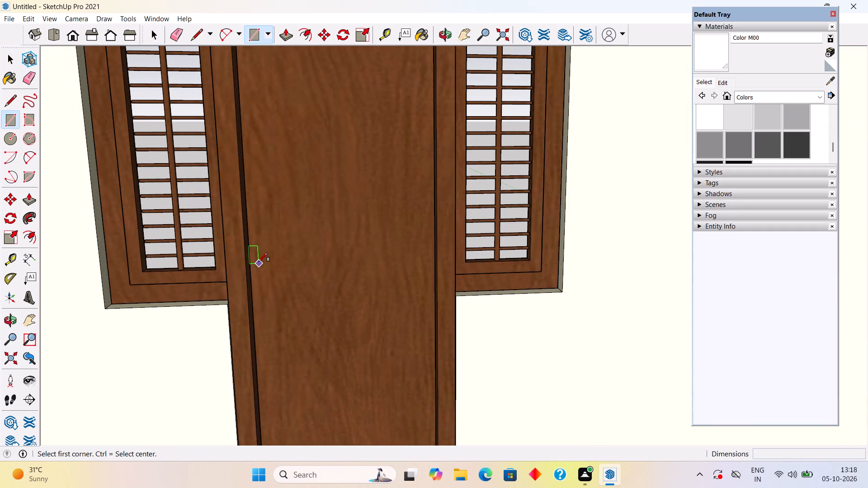
left_click(261, 256)
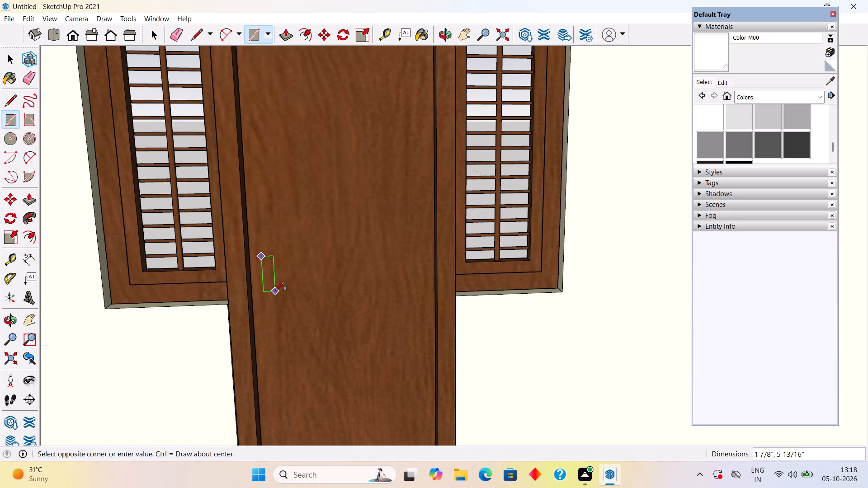
key("space")
type("r")
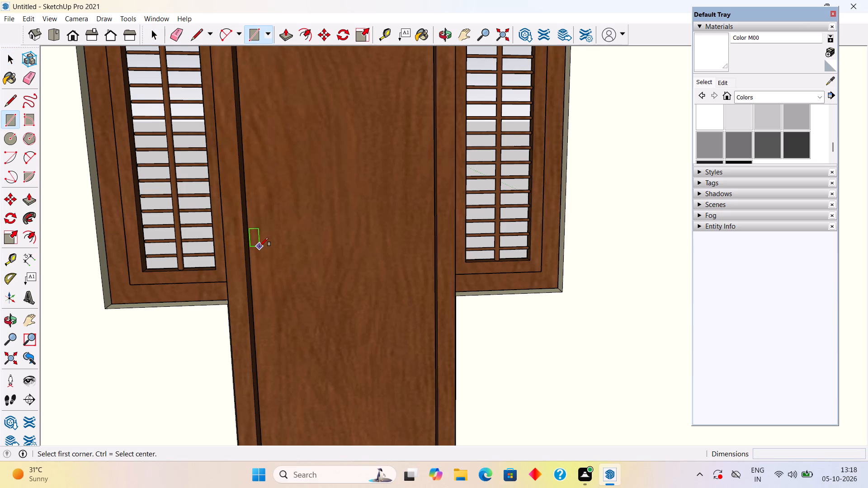
left_click(262, 241)
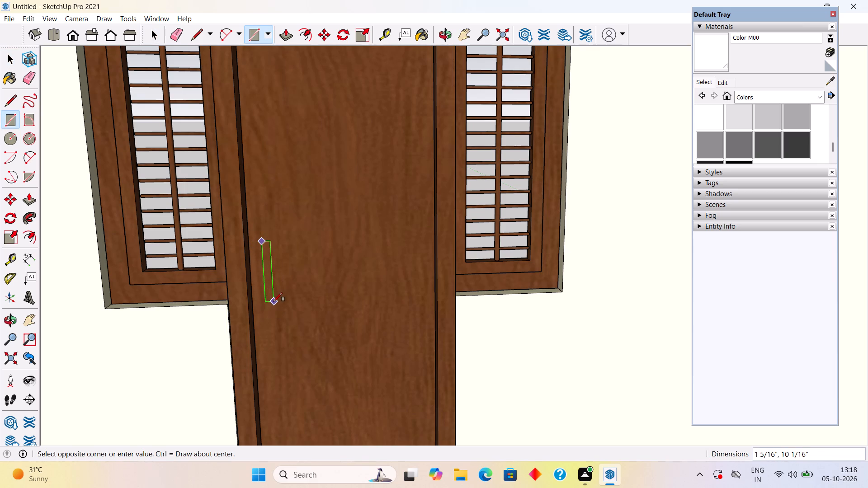
left_click(274, 301)
key("space")
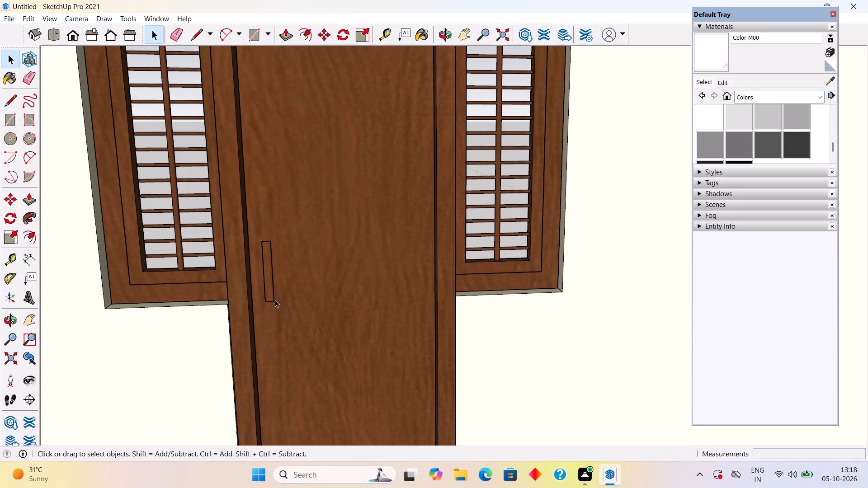
Extrude the narrow rectangle 1" outward from the door to form the handle plate.
key("p")
left_click(269, 275)
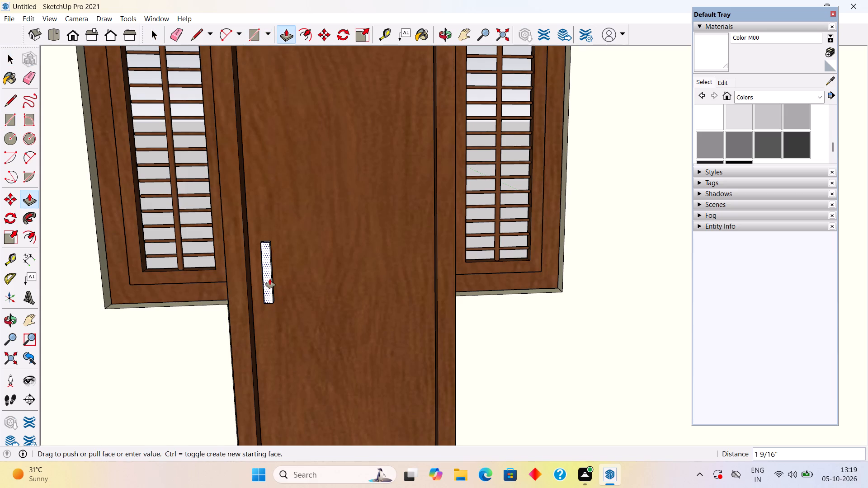
type("1\"")
key("Return")
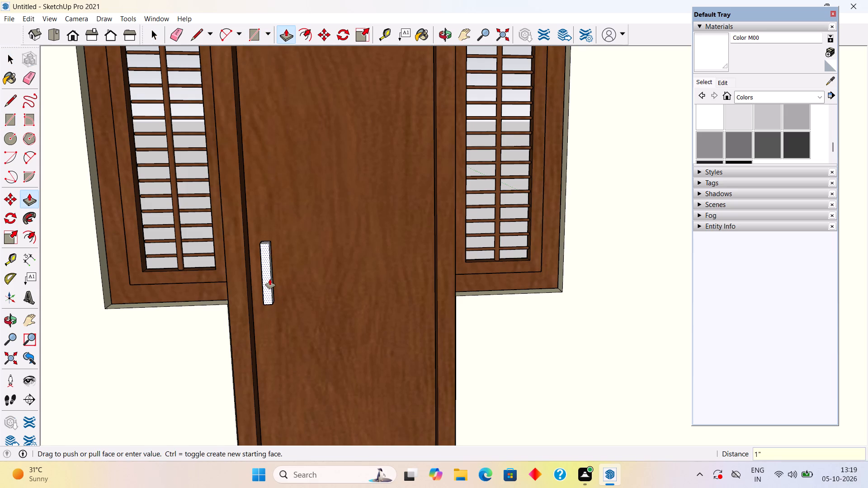
key("space")
Cut a circular keyhole of about 9/16" radius through the 1" thickness near the plate's lower end.
scroll(270, 279, "up", 7)
scroll(291, 225, "up", 3)
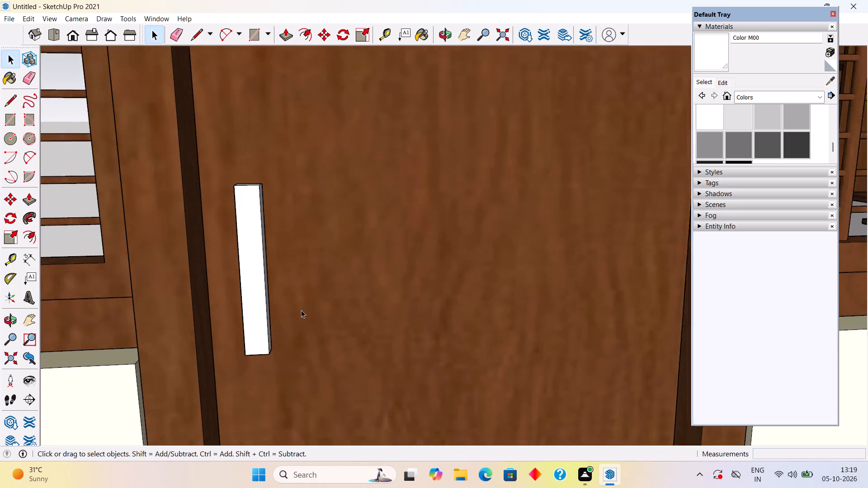
scroll(301, 310, "up", 2)
scroll(276, 367, "up", 4)
middle_click_drag(241, 369, 274, 352)
key("c")
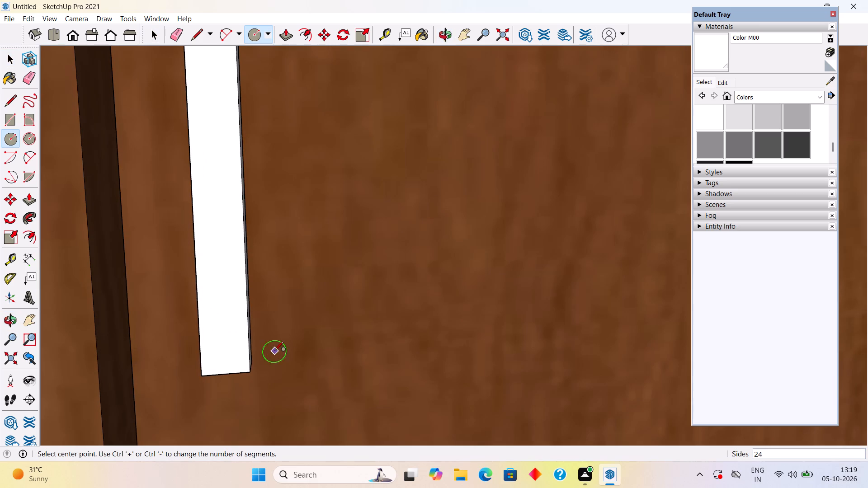
left_click(224, 320)
left_click(233, 336)
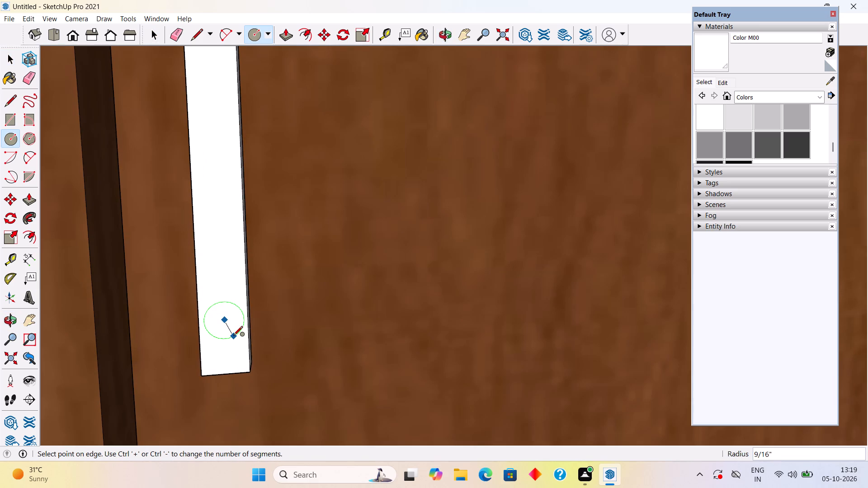
key("space")
left_click(228, 328)
key("p")
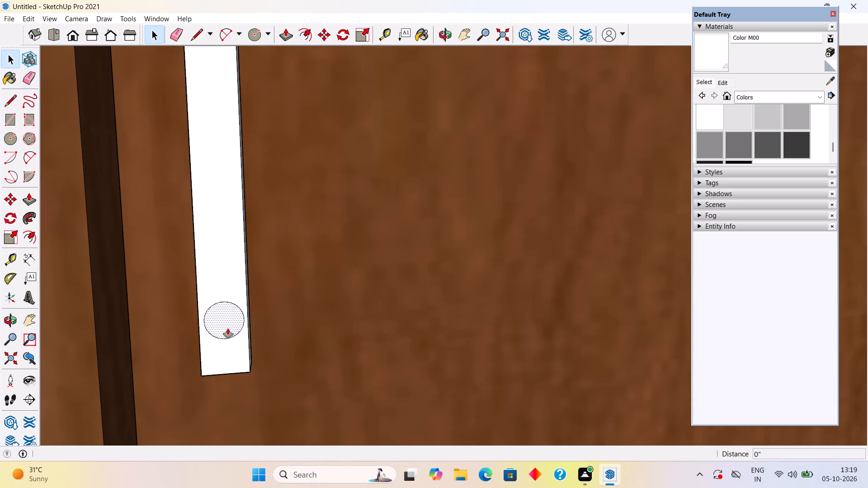
left_click(228, 328)
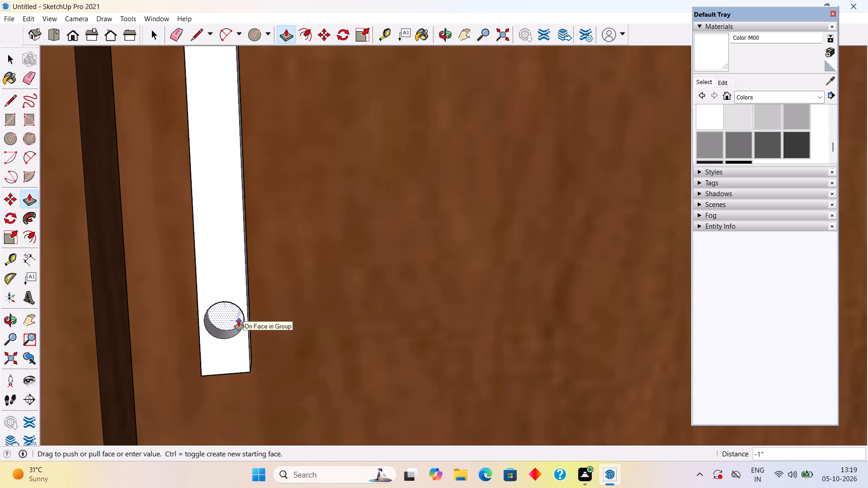
left_click(239, 321)
key("space")
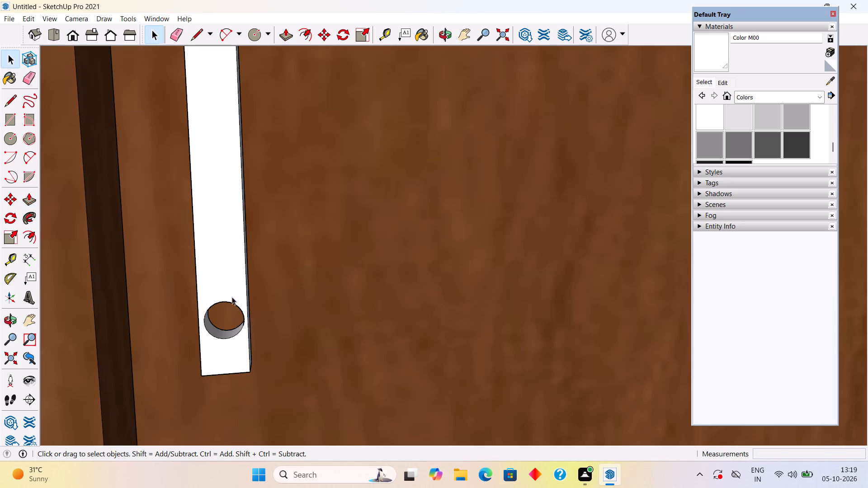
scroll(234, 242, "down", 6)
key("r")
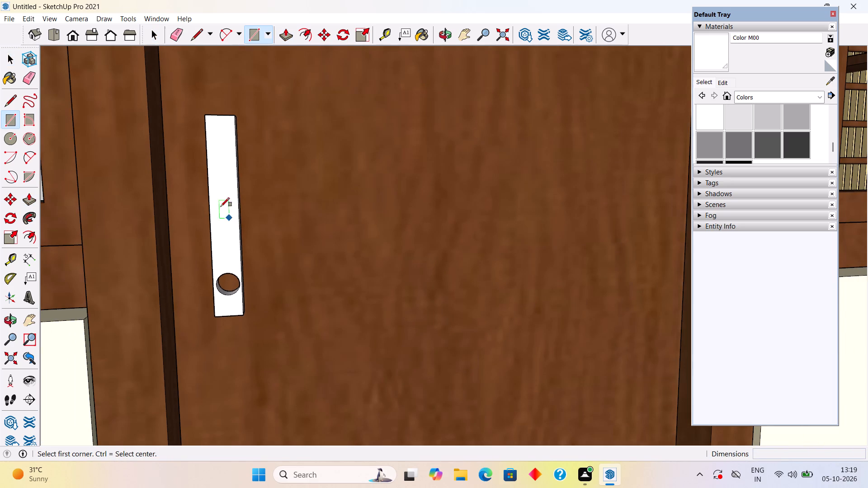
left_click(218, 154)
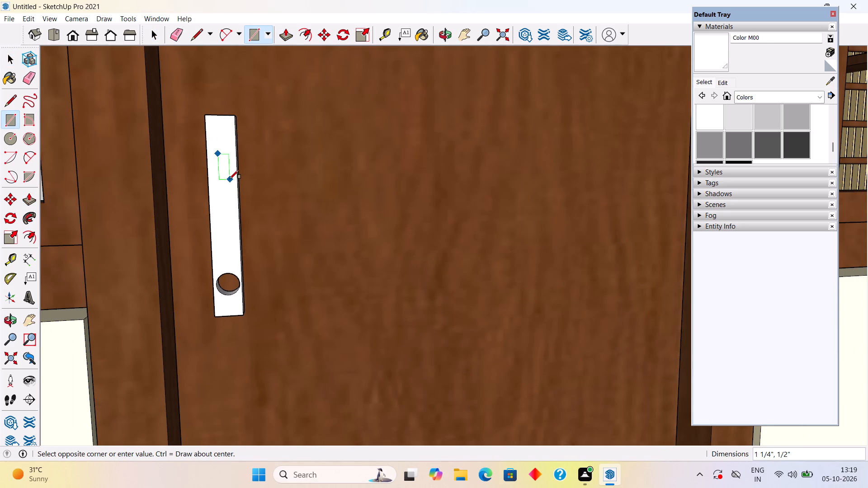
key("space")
Draw a rectangle about 5/8" wide by 1 3/8" high on the plate's upper part and extrude it about 3 1/8" outward.
scroll(217, 157, "up", 4)
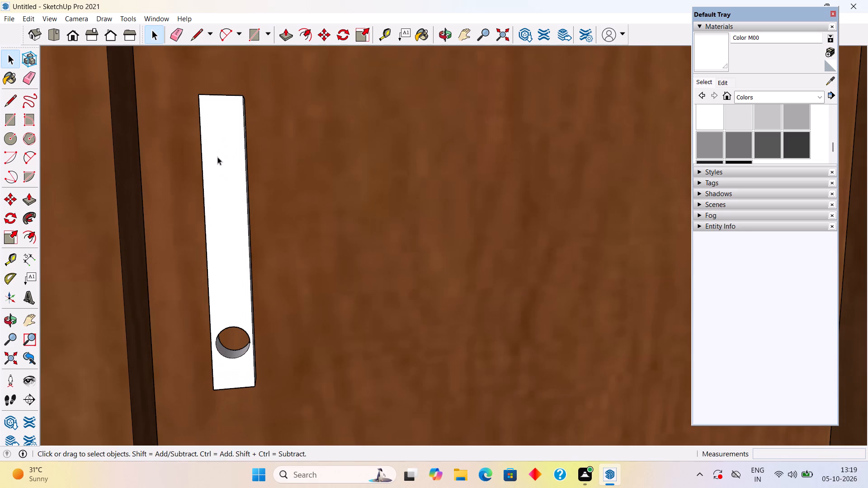
key("r")
left_click(215, 146)
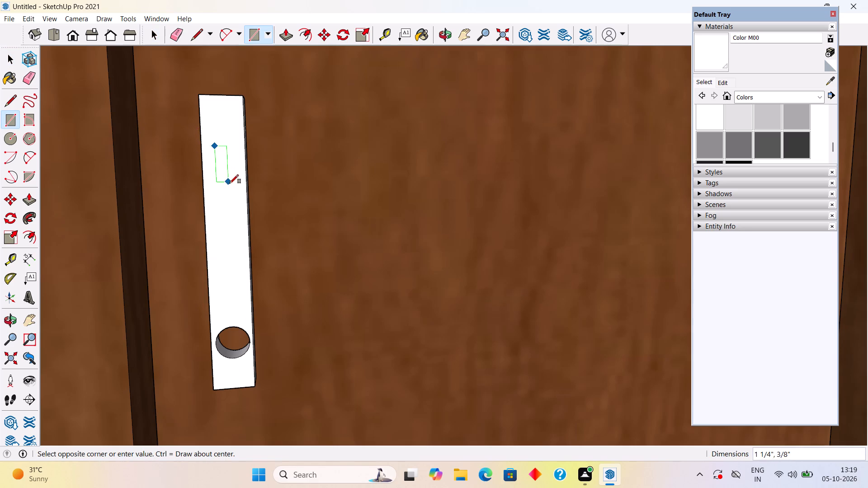
left_click(236, 187)
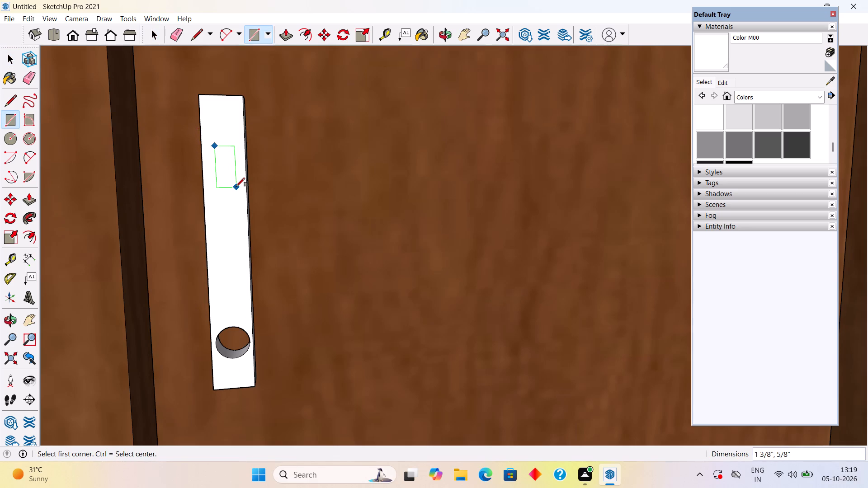
key("space")
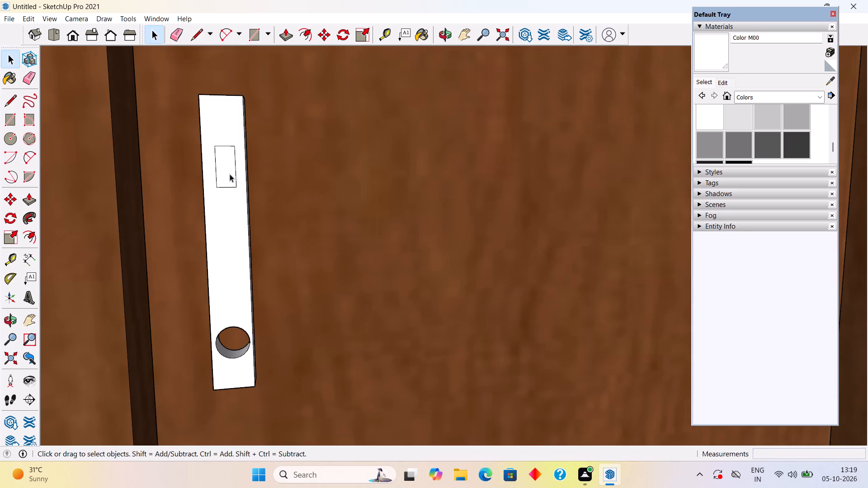
key("p")
left_click(227, 167)
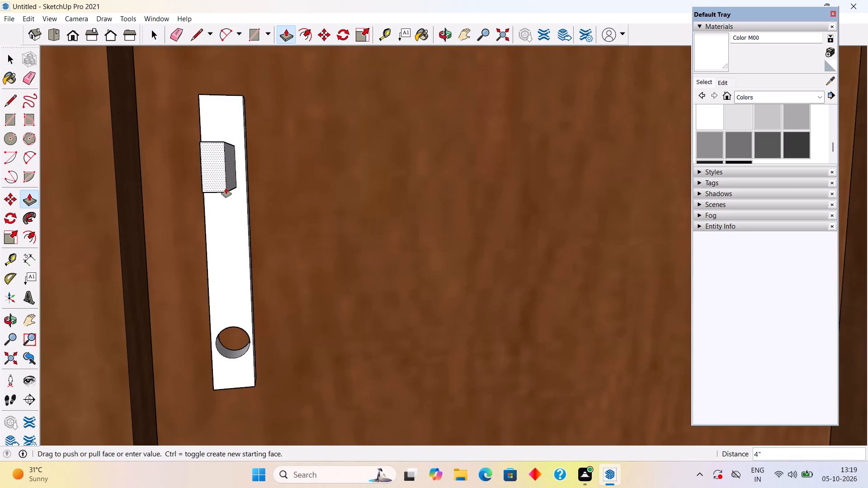
left_click(227, 186)
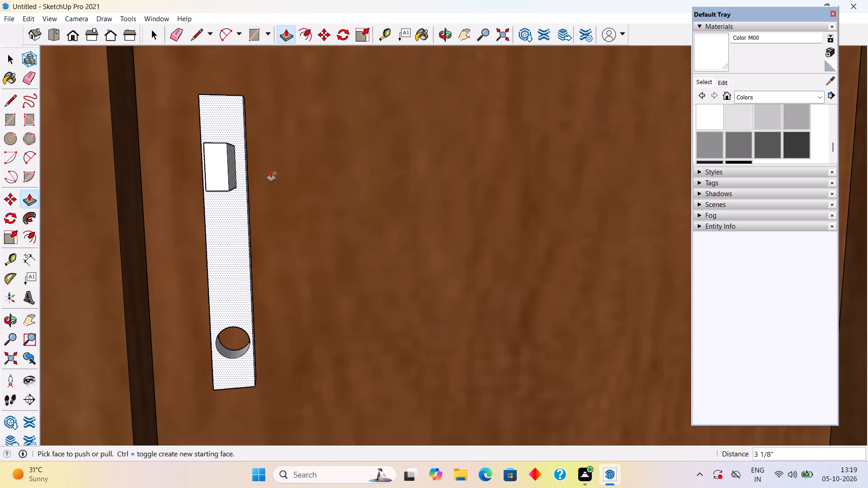
Push the projecting stub's end face back by 1" to shorten it.
middle_click_drag(255, 174, 93, 216)
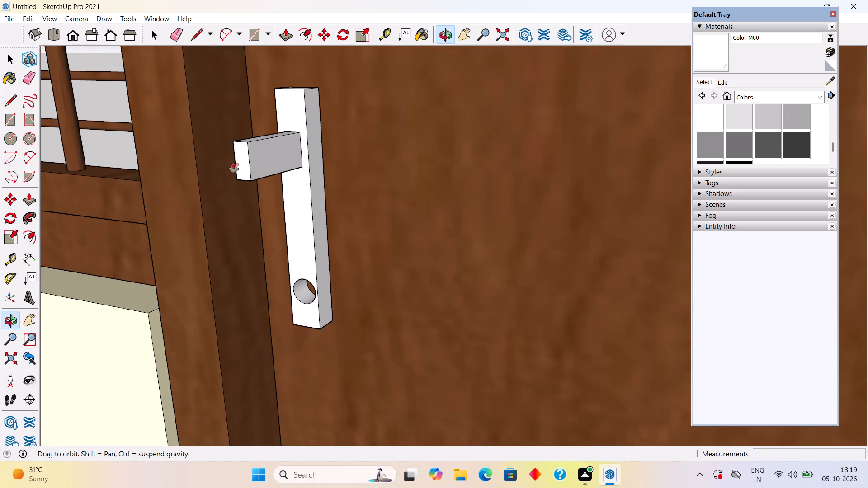
left_click(244, 161)
left_click(260, 153)
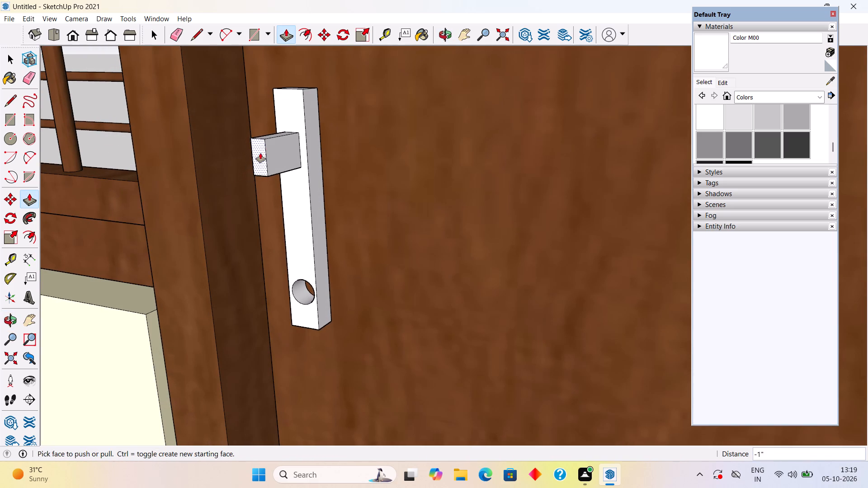
key("space")
Draw a 1 3/8" vertical line across the stub's side face, splitting off its outer end.
middle_click_drag(307, 163, 194, 183)
key("l")
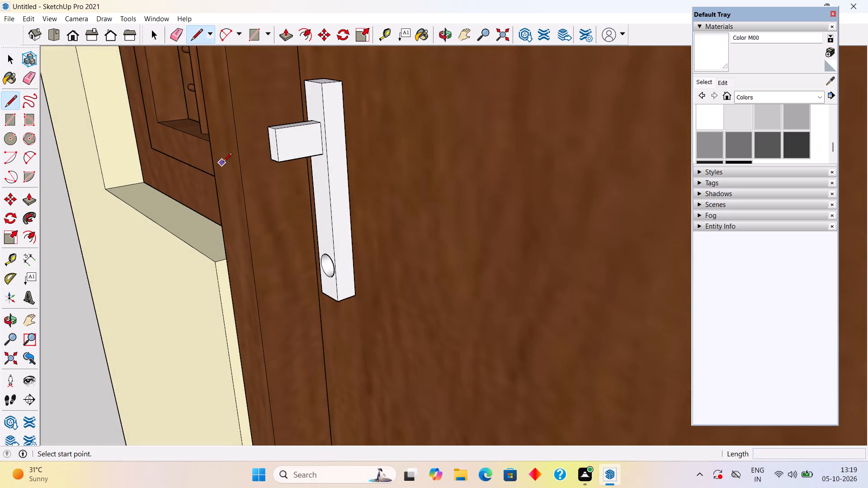
left_click(297, 129)
left_click(302, 159)
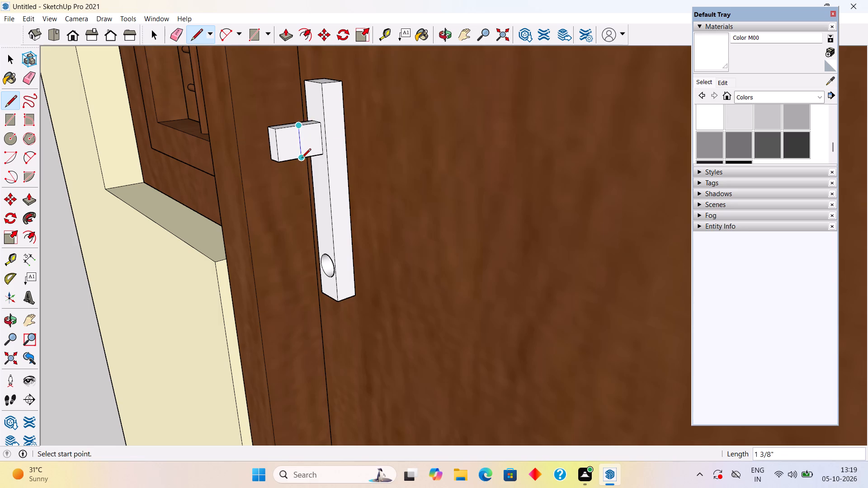
key("space")
Extrude the outer part of the stub's side face a little under 8" across the door to form the lever.
key("p")
left_click(286, 141)
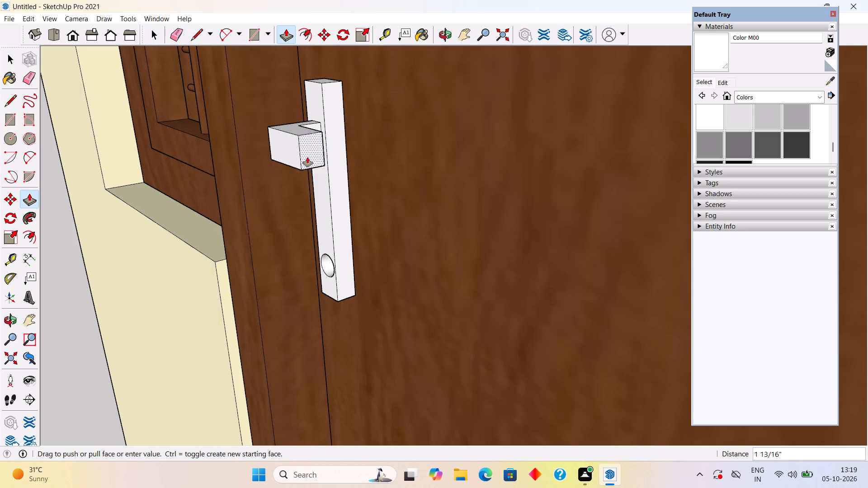
scroll(344, 171, "down", 4)
middle_click_drag(344, 171, 521, 165)
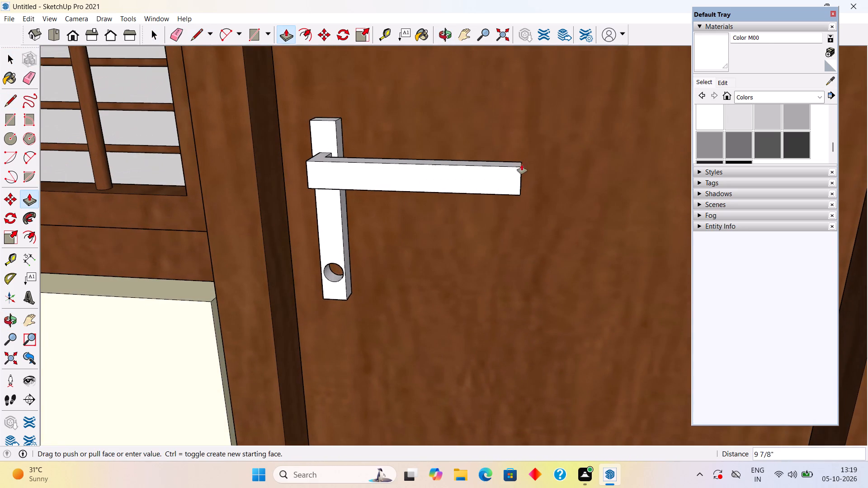
left_click(474, 178)
key("space")
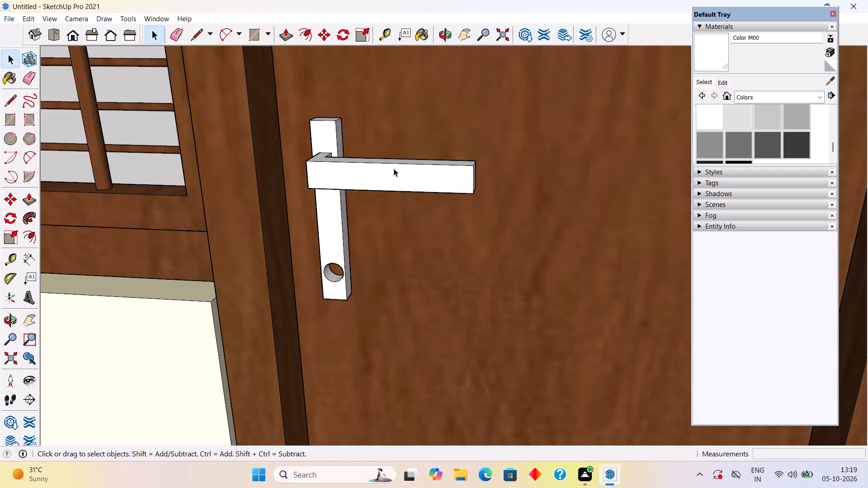
Make the connected plate and lever geometry into one group and clear the selection.
triple_click(320, 178)
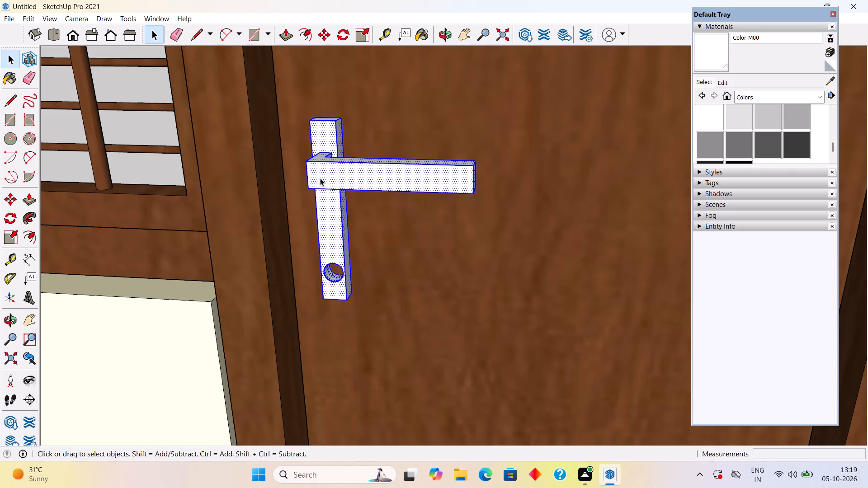
right_click(320, 177)
left_click(349, 274)
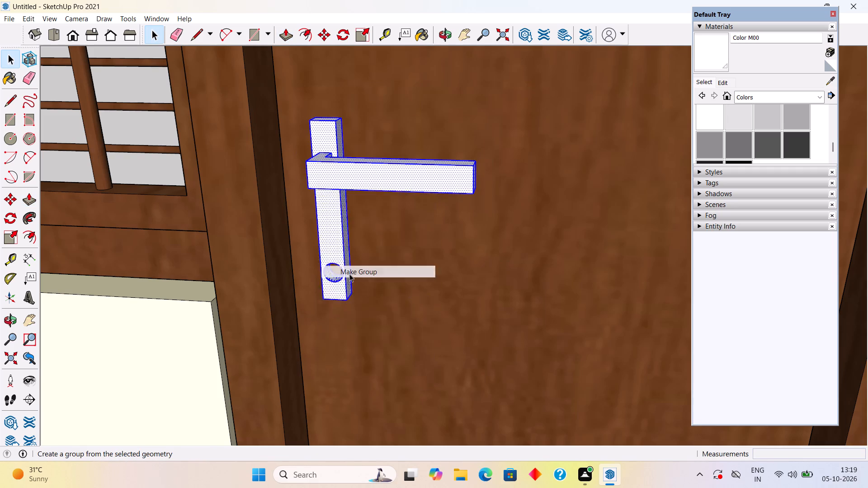
scroll(350, 273, "down", 13)
left_click(129, 296)
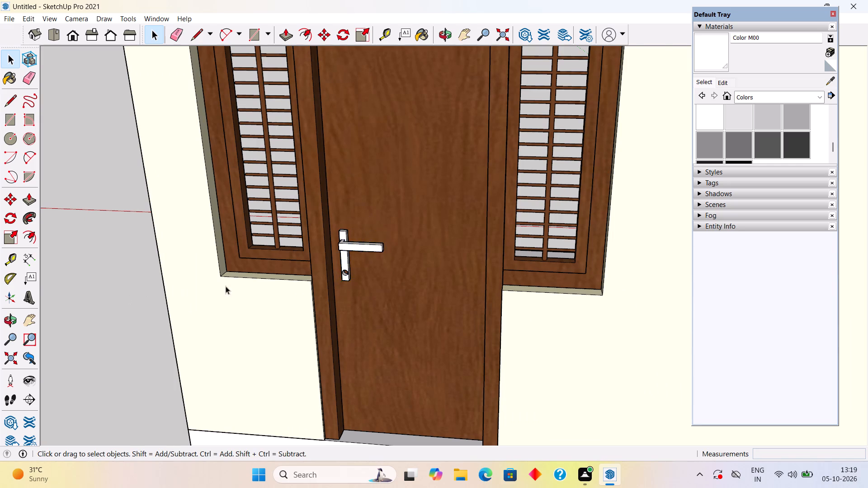
Examine the lever handle, plate and keyhole on the door's outer face, up close and against the whole door.
middle_click_drag(229, 287, 359, 236)
scroll(359, 236, "down", 7)
scroll(441, 302, "up", 1)
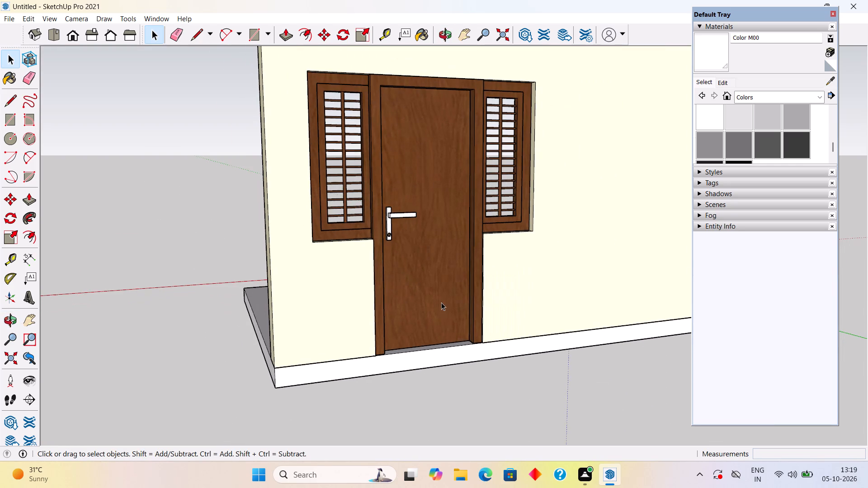
scroll(406, 206, "up", 1)
middle_click_drag(408, 206, 337, 228)
scroll(331, 240, "up", 4)
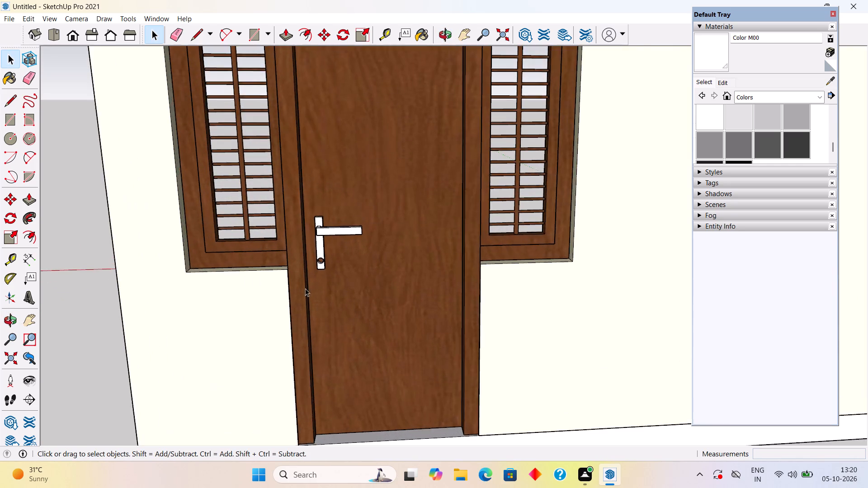
scroll(305, 288, "up", 10)
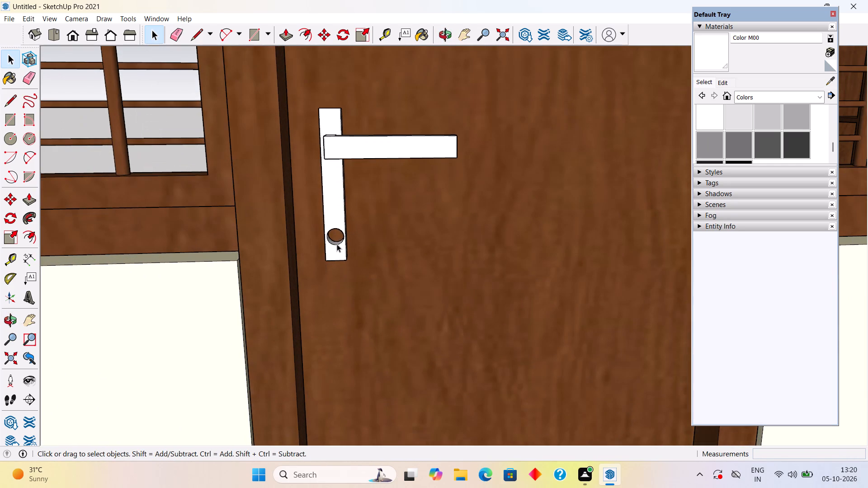
scroll(337, 244, "up", 13)
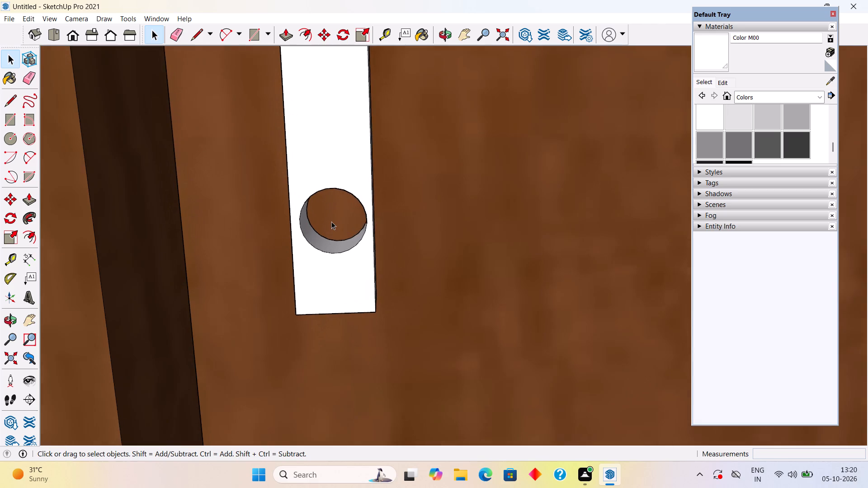
middle_click_drag(330, 219, 315, 172)
scroll(315, 170, "down", 15)
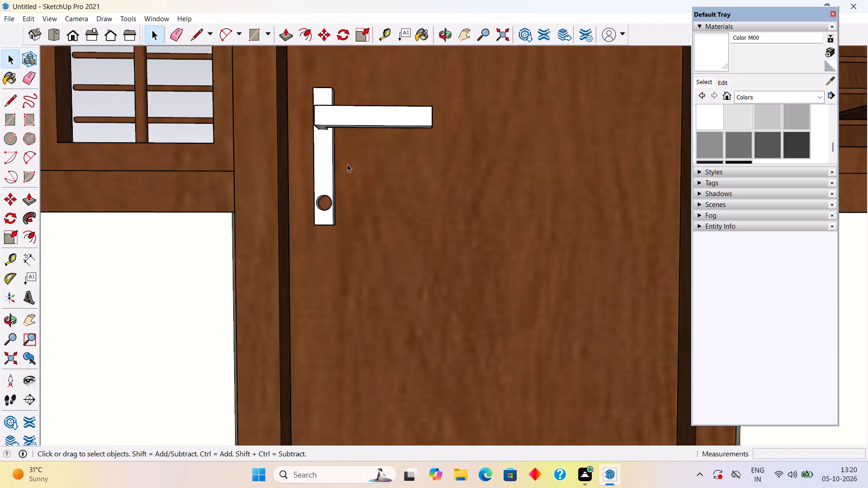
scroll(347, 164, "down", 3)
middle_click_drag(349, 169, 364, 250)
scroll(364, 249, "down", 12)
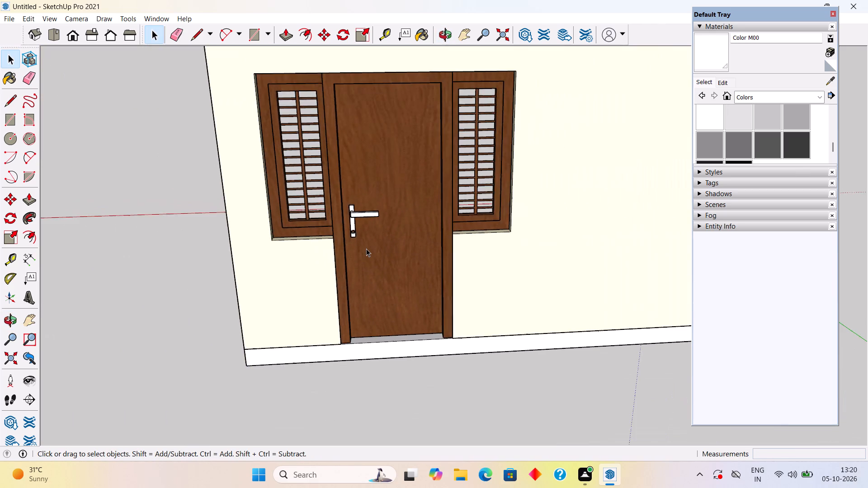
Review the whole room from outside and inside, checking the door wall, ceiling, desk unit, shelves and wall art.
scroll(366, 249, "down", 3)
middle_click(197, 298)
scroll(197, 298, "down", 3)
middle_click_drag(197, 298, 289, 285)
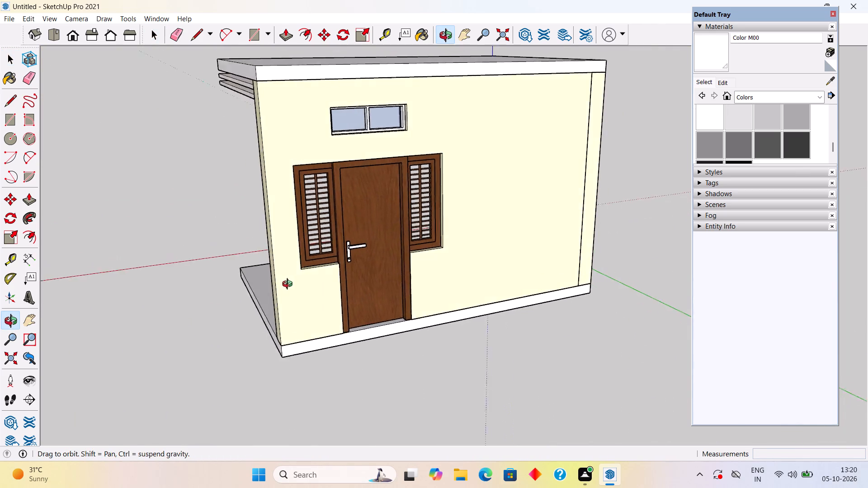
middle_click_drag(289, 285, 719, 295)
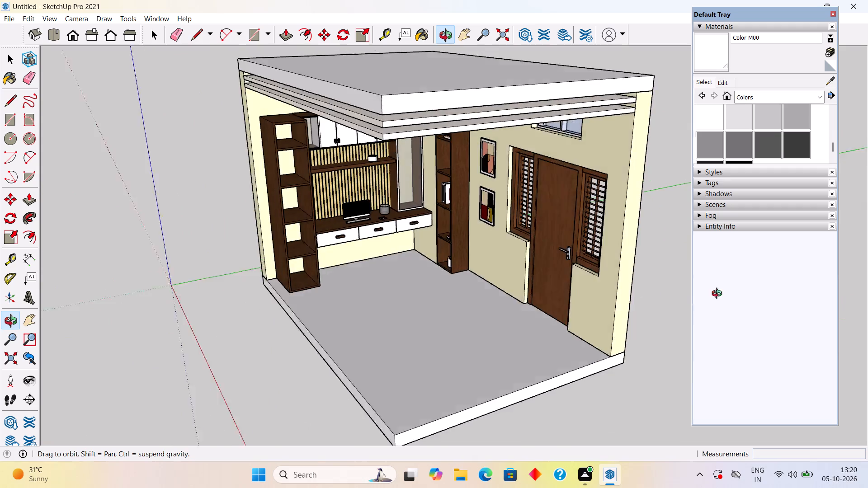
middle_click_drag(719, 295, 302, 265)
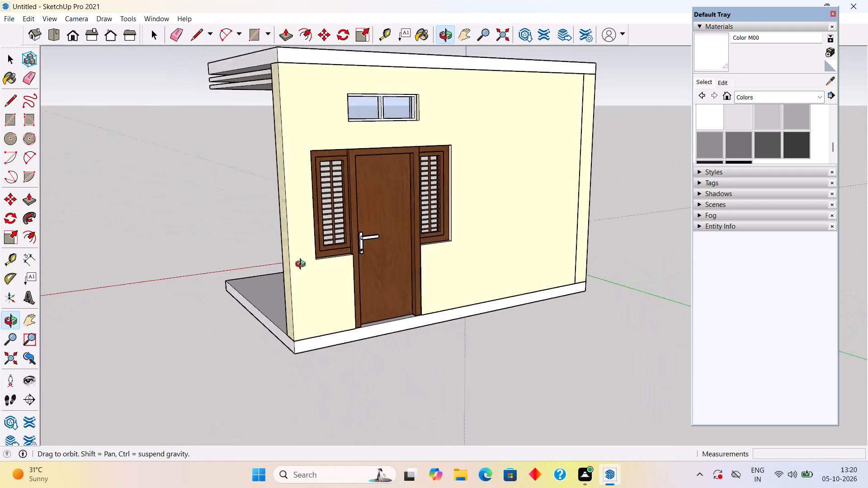
middle_click_drag(302, 265, 231, 265)
scroll(224, 264, "down", 6)
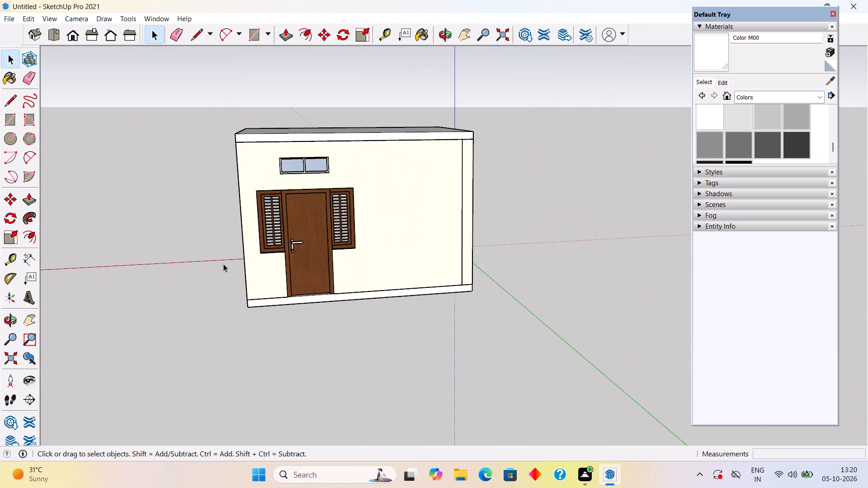
middle_click_drag(221, 266, 679, 300)
middle_click_drag(480, 310, 604, 215)
scroll(491, 266, "up", 2)
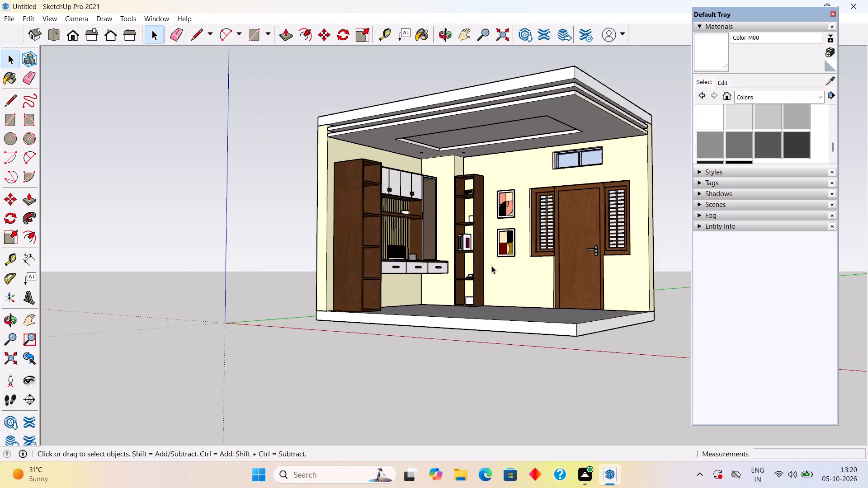
scroll(491, 266, "up", 1)
scroll(492, 265, "down", 4)
middle_click_drag(492, 265, 401, 257, "shift")
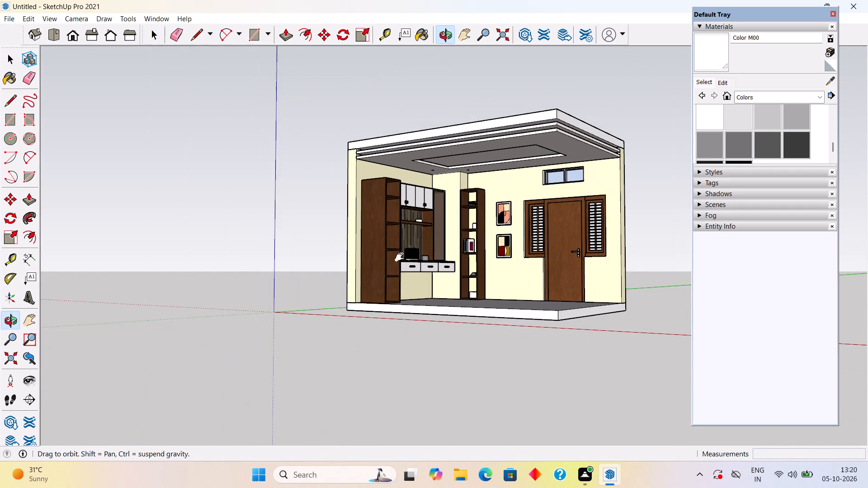
middle_click_drag(401, 257, 290, 252, "shift")
scroll(204, 164, "up", 4)
middle_click_drag(265, 175, 293, 154)
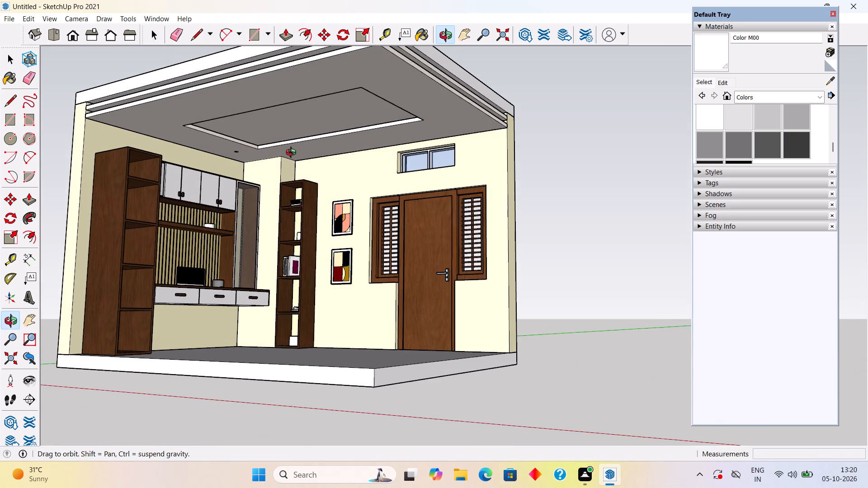
middle_click_drag(293, 154, 292, 163)
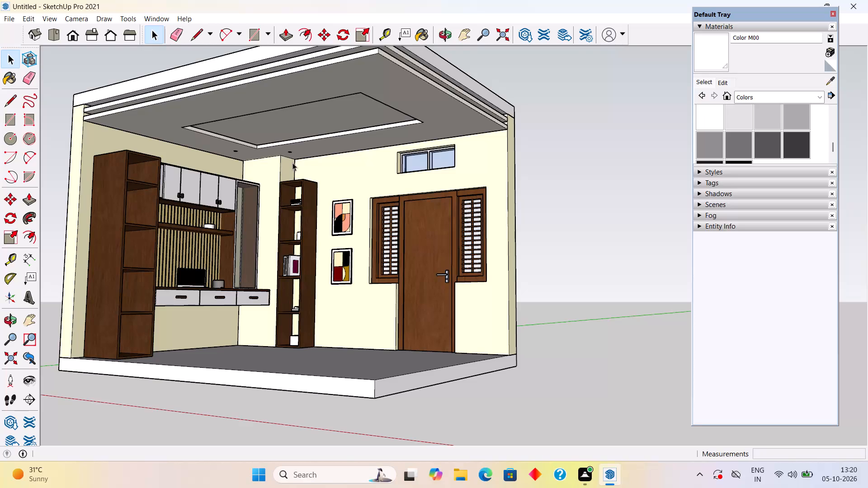
scroll(291, 165, "down", 2)
scroll(248, 264, "up", 1)
scroll(197, 269, "up", 1)
scroll(197, 269, "down", 4)
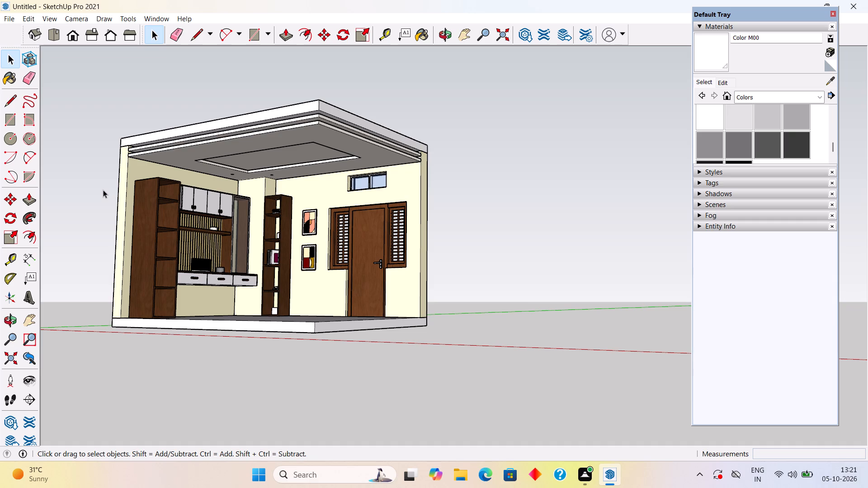
scroll(236, 203, "up", 1)
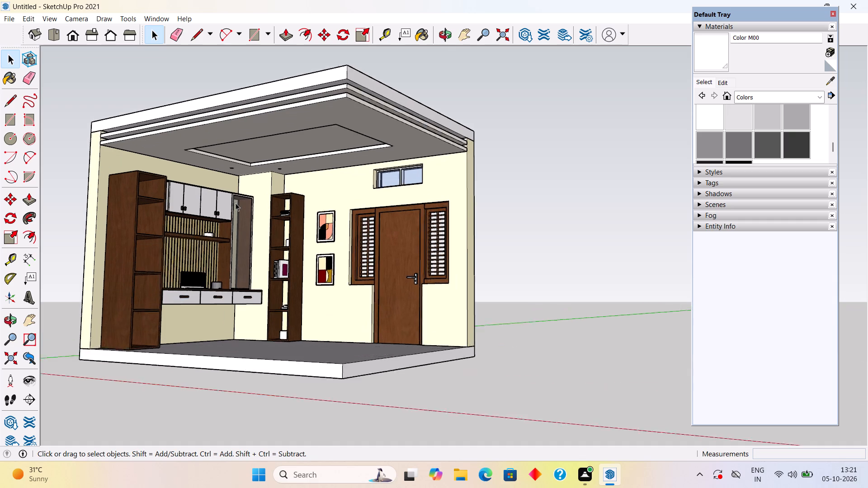
scroll(236, 203, "up", 2)
middle_click_drag(171, 207, 126, 187)
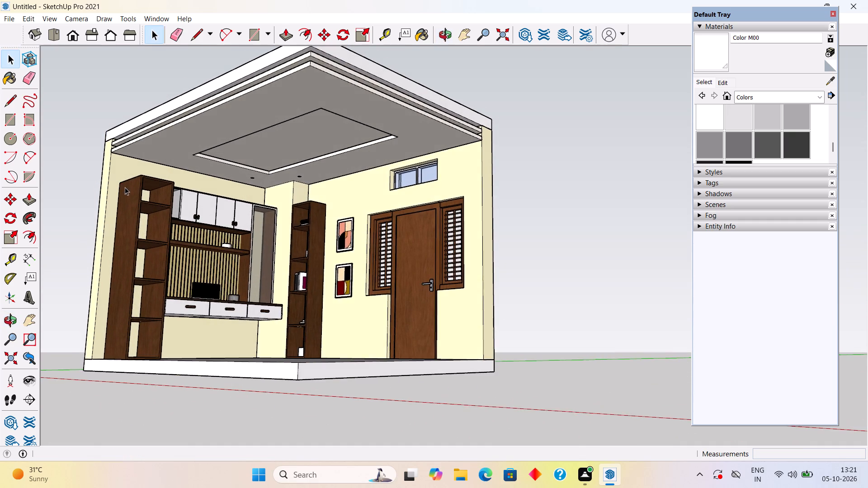
scroll(128, 192, "up", 4)
scroll(381, 229, "up", 2)
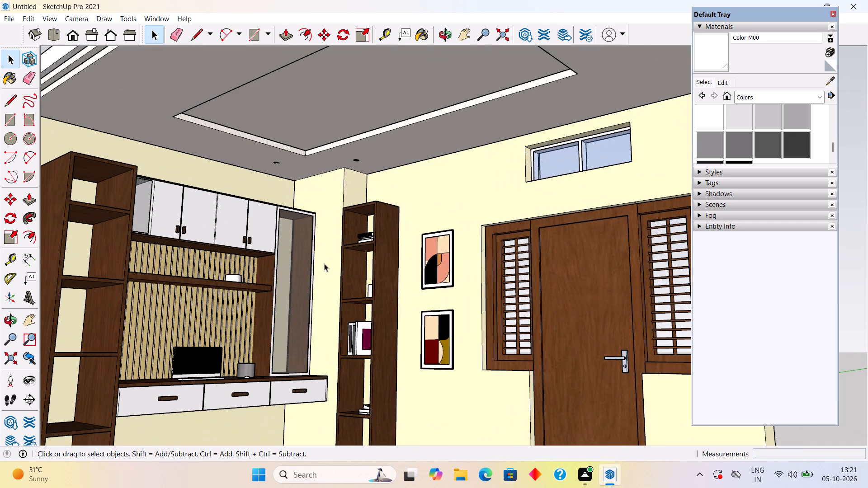
scroll(324, 263, "up", 4)
middle_click_drag(305, 205, 491, 171)
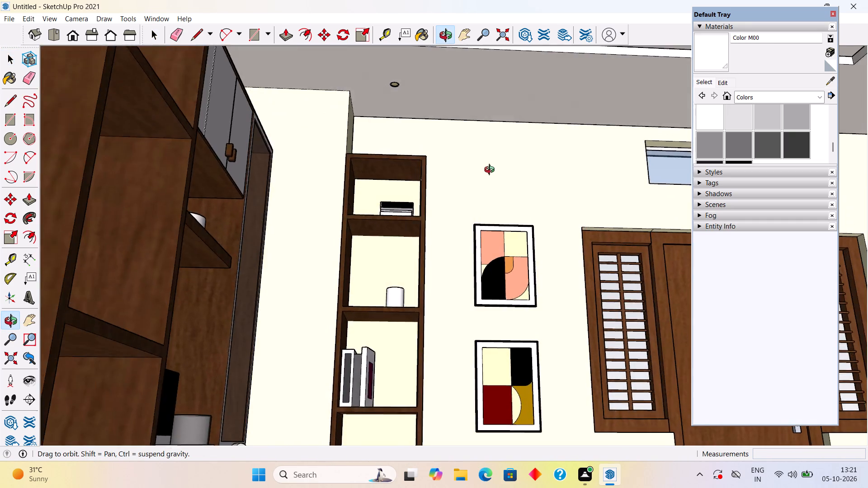
middle_click_drag(491, 171, 410, 167)
scroll(361, 153, "down", 1)
scroll(268, 128, "up", 2)
scroll(268, 127, "down", 9)
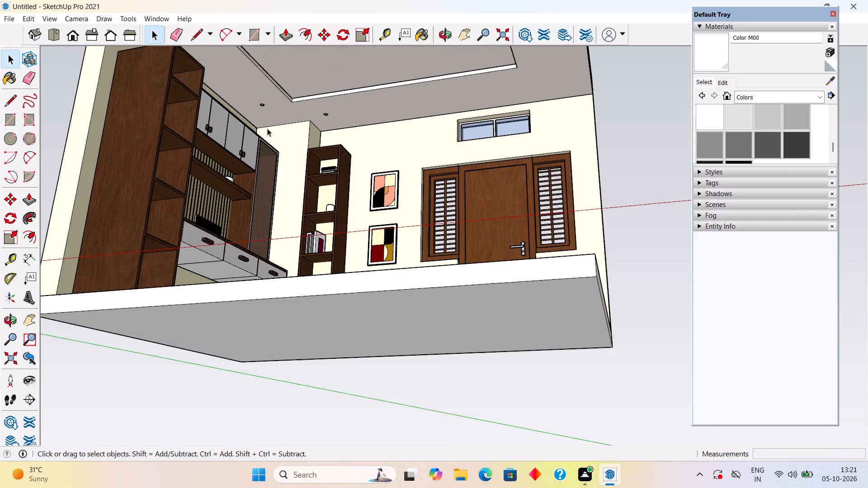
middle_click_drag(258, 160, 113, 238)
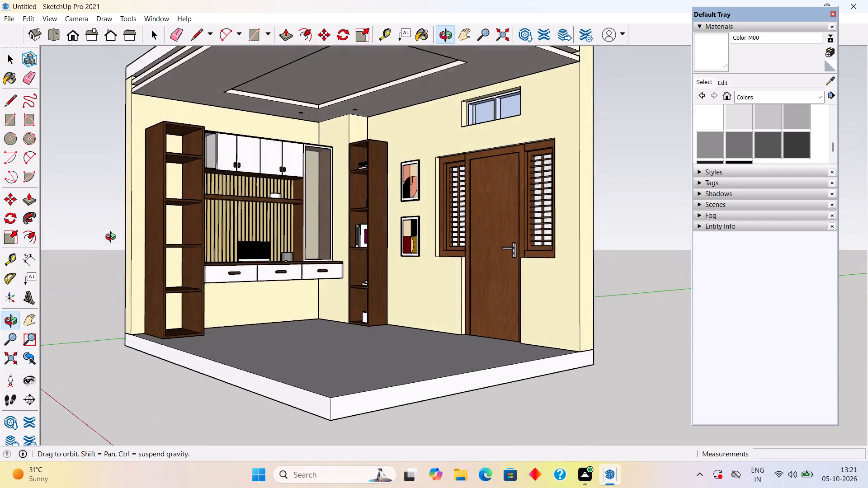
Scale the desktop monitor group on the desk to about 1.08 in width and about 1.23 in height, and deselect it.
middle_click_drag(113, 238, 104, 311)
scroll(274, 239, "up", 8)
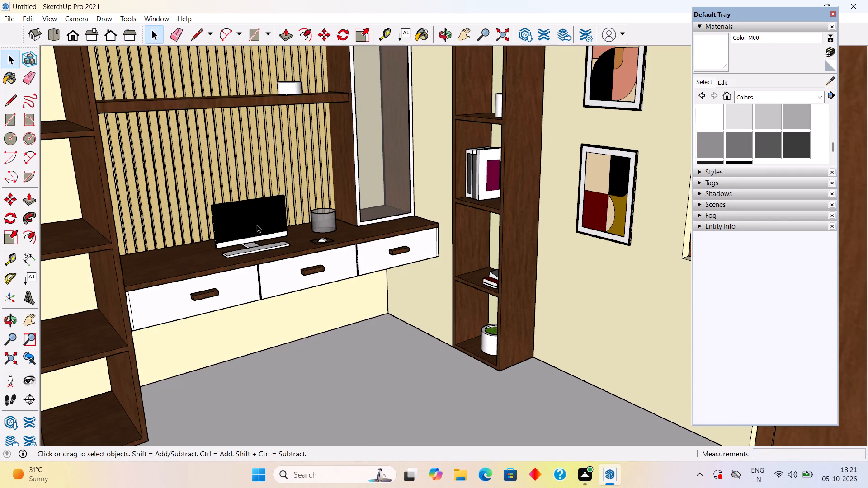
left_click(257, 225)
scroll(257, 225, "up", 8)
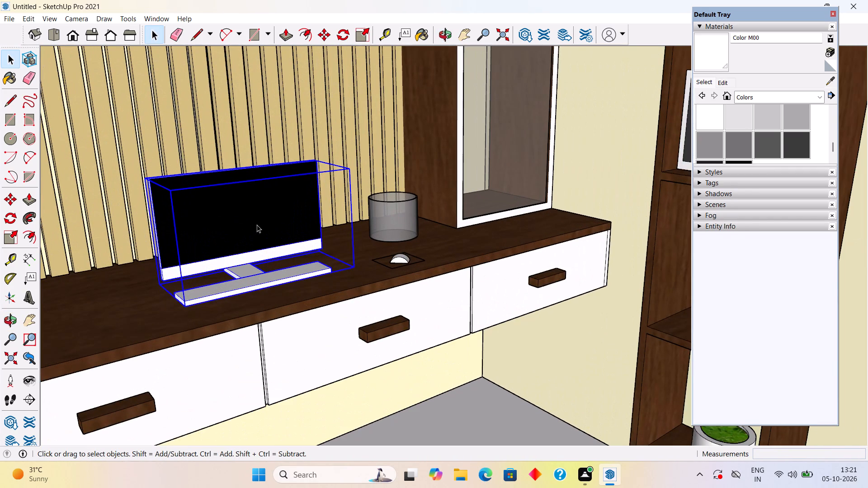
key("s")
left_click(166, 241)
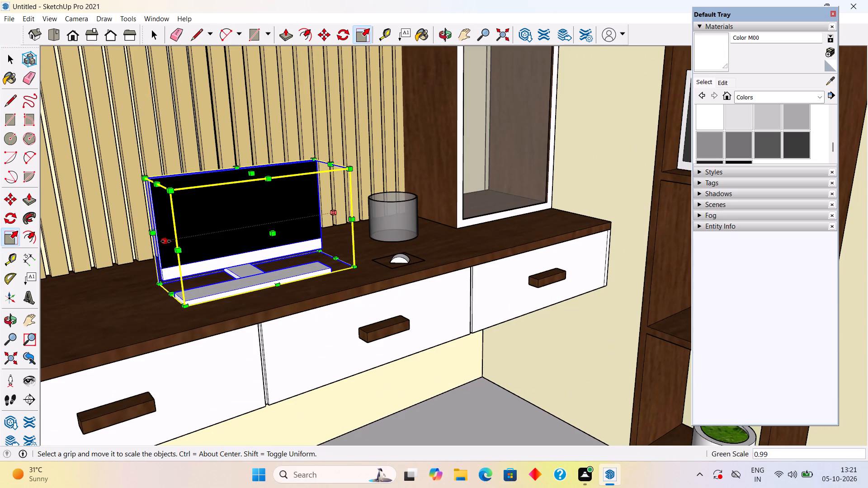
left_click(148, 249)
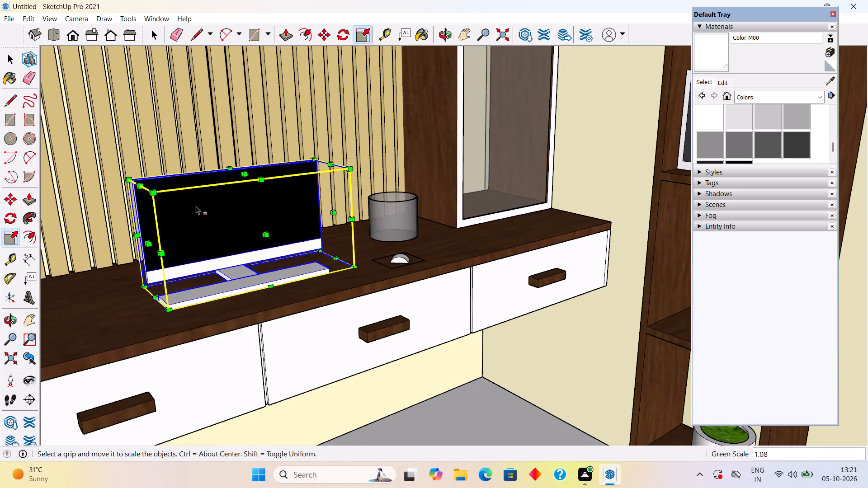
left_click(247, 176)
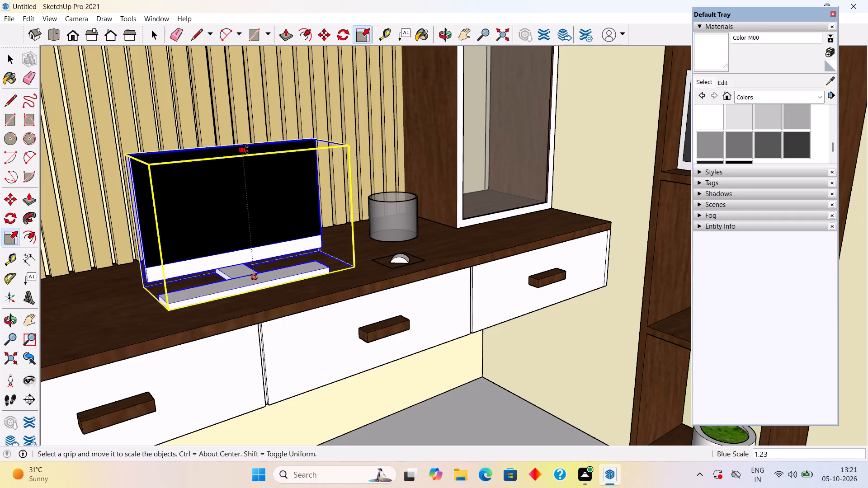
left_click(247, 149)
scroll(239, 234, "down", 15)
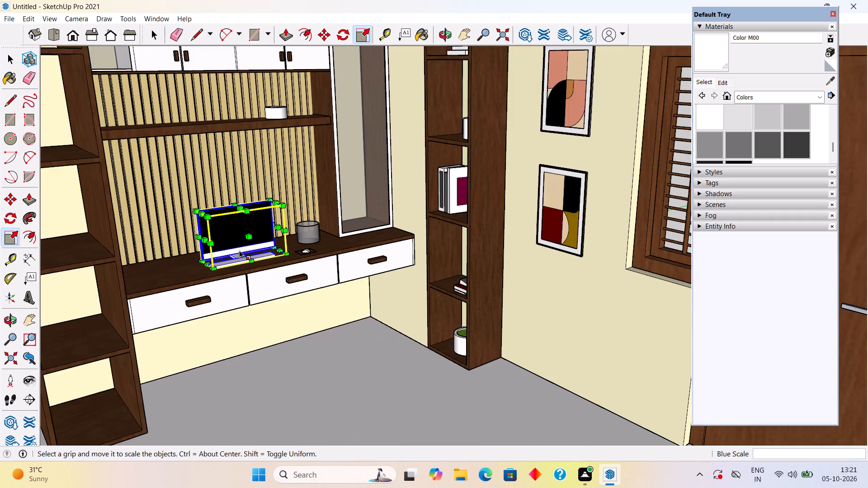
scroll(239, 250, "down", 2)
left_click(92, 366)
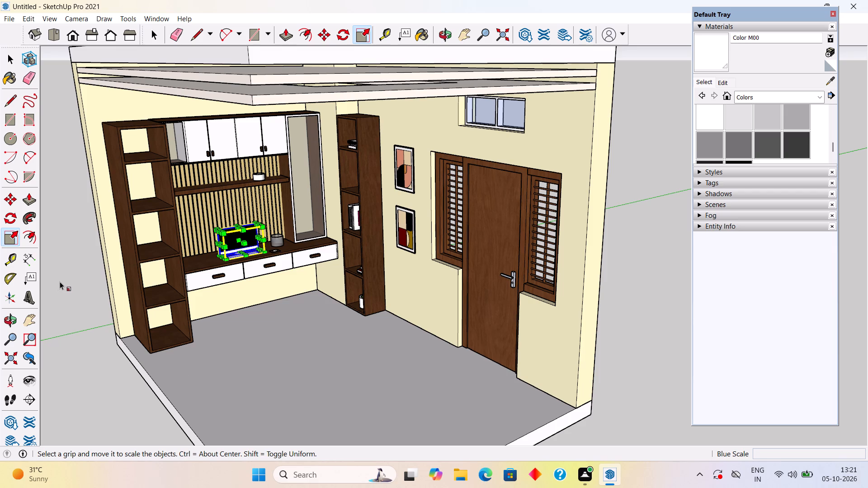
key("space")
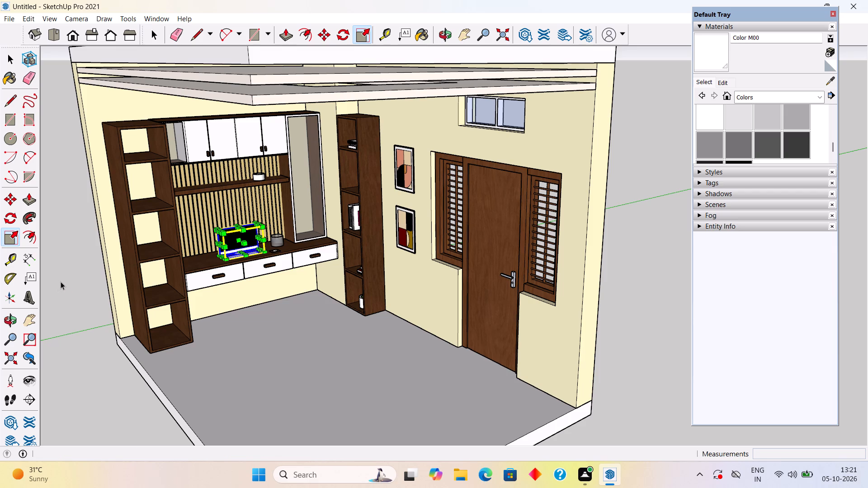
left_click(61, 282)
Open the desktop monitor group on the desk and raise the keyboard slab's top face slightly with Push/Pull.
scroll(262, 283, "down", 4)
middle_click_drag(283, 241, 285, 183)
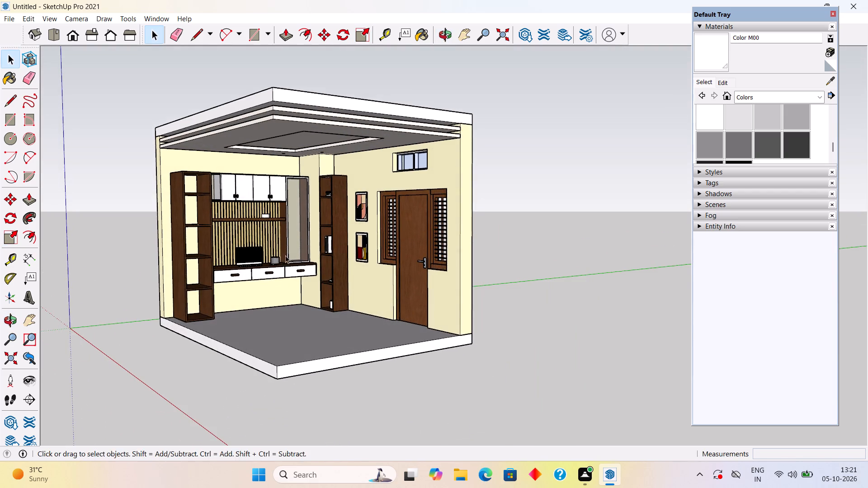
middle_click_drag(281, 284, 270, 350)
scroll(251, 235, "up", 17)
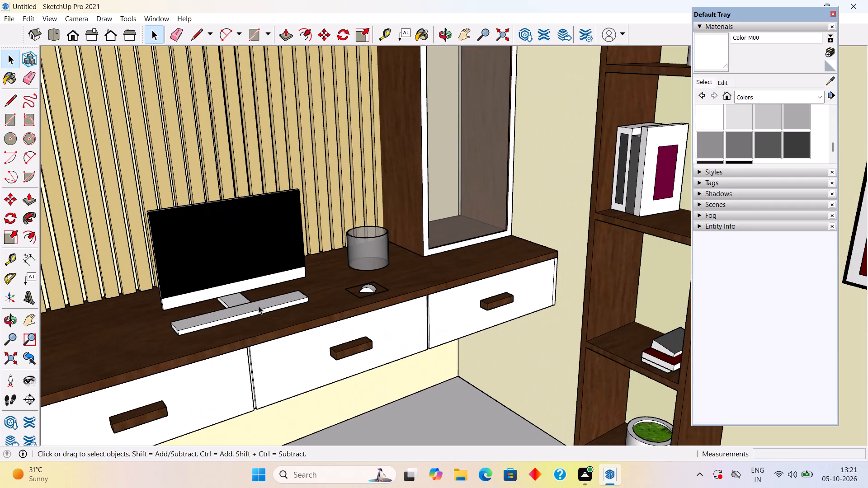
scroll(264, 306, "up", 10)
middle_click_drag(265, 300, 115, 321)
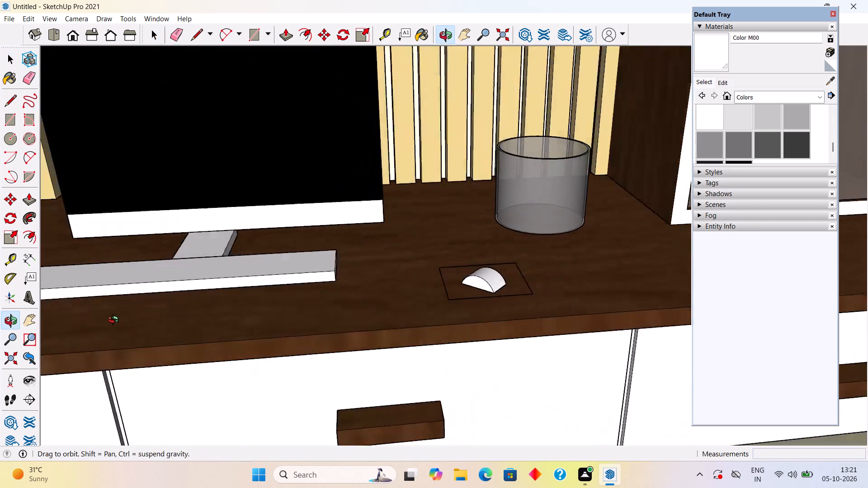
middle_click_drag(115, 321, 283, 329)
scroll(282, 329, "down", 4)
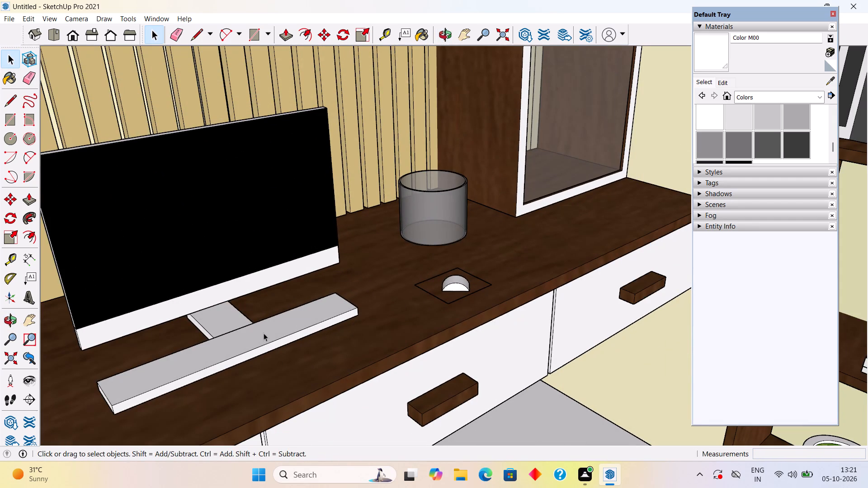
left_click(264, 333)
left_click(268, 336)
triple_click(268, 336)
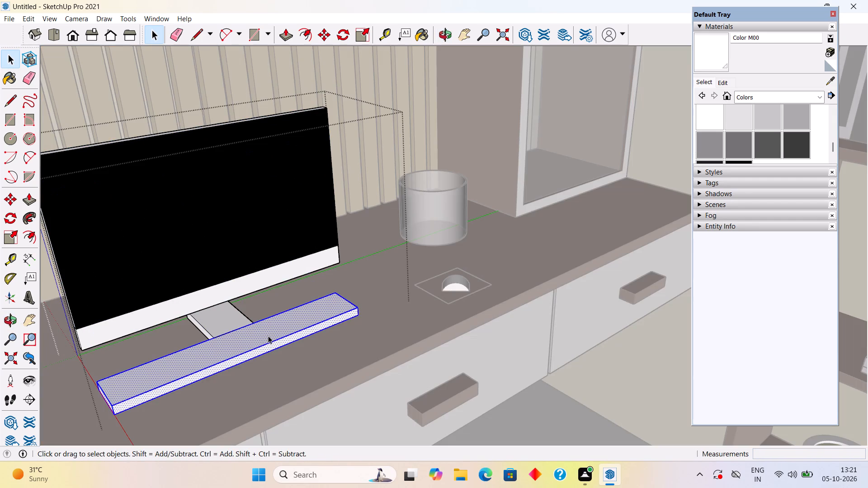
key("p")
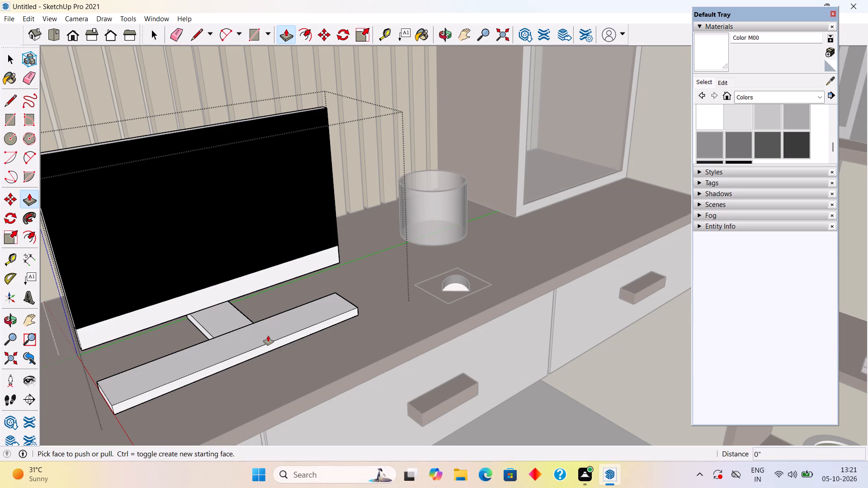
left_click(276, 323)
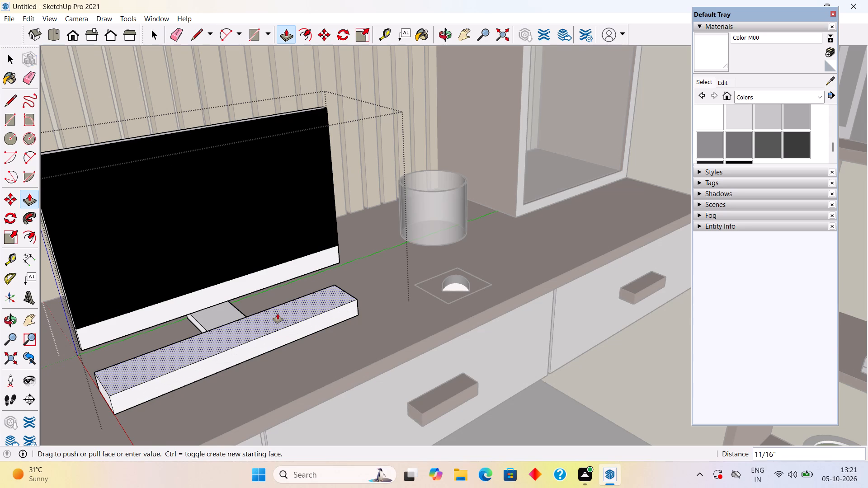
left_click(280, 318)
Extend the keyboard slab's front face outward by 1 7/8" with Push/Pull and close the monitor group.
left_click(283, 340)
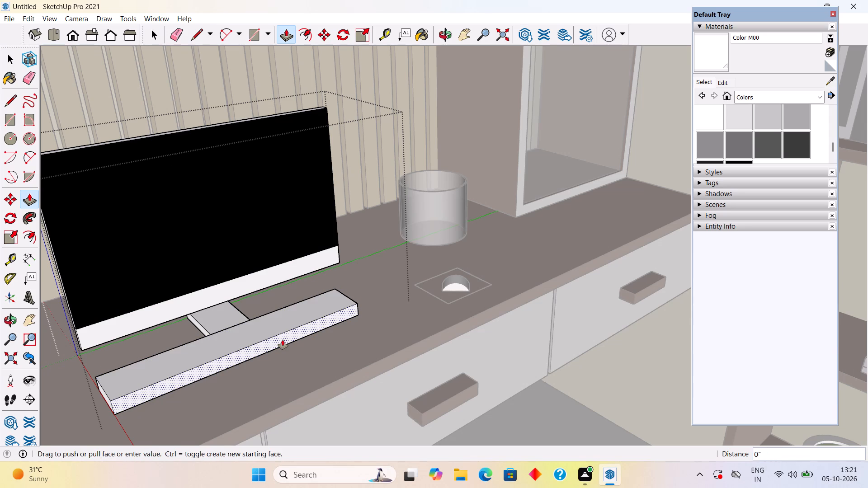
left_click(295, 356)
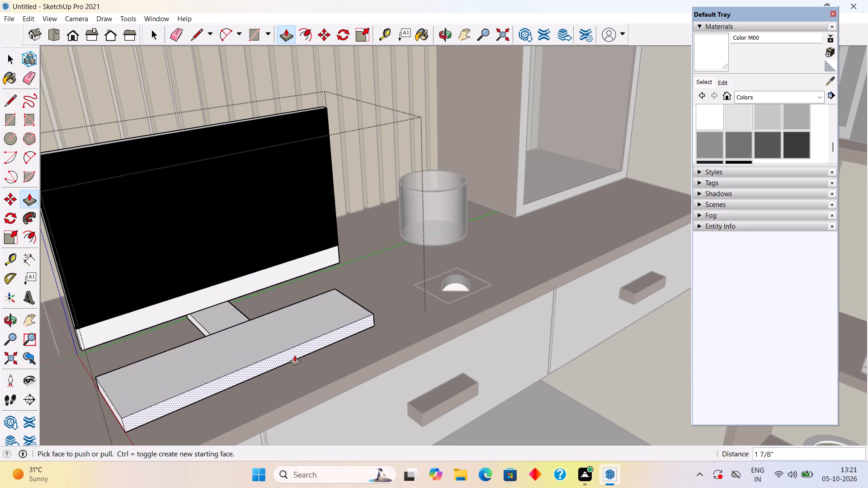
key("space")
scroll(296, 355, "down", 16)
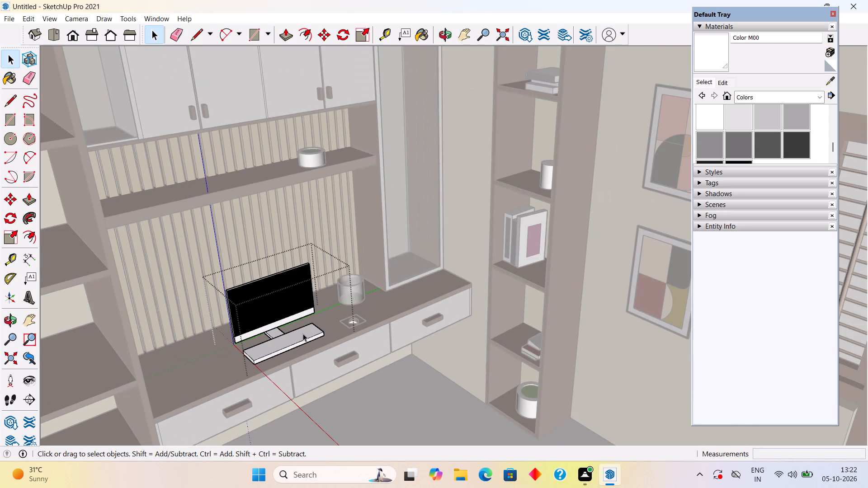
middle_click_drag(320, 278, 405, 193)
scroll(405, 192, "down", 4)
scroll(376, 241, "down", 9)
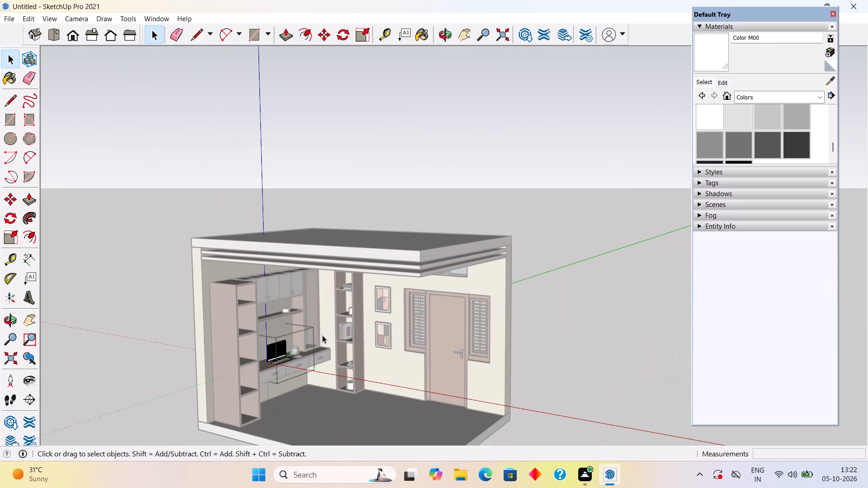
middle_click_drag(277, 379, 206, 367)
left_click(182, 347)
Select all connected geometry of the curved mouse on the desk beside the keyboard and make it a group.
scroll(295, 324, "up", 5)
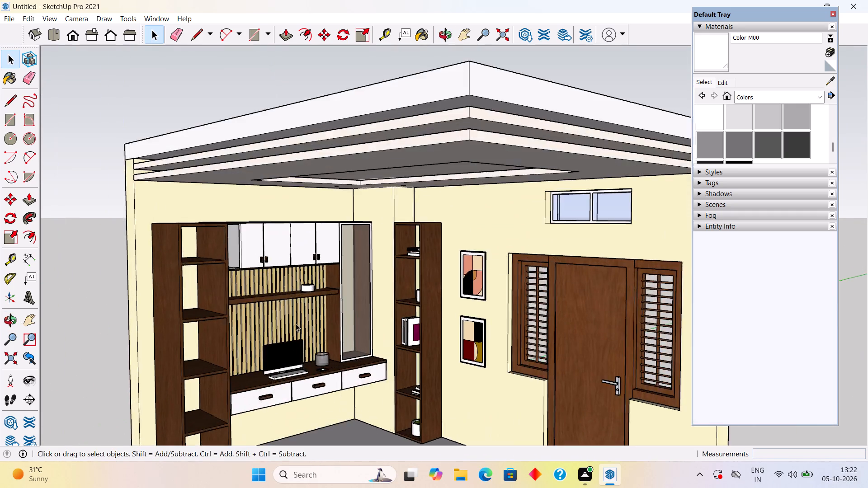
scroll(296, 324, "up", 6)
middle_click_drag(292, 346, 190, 381)
scroll(280, 384, "up", 6)
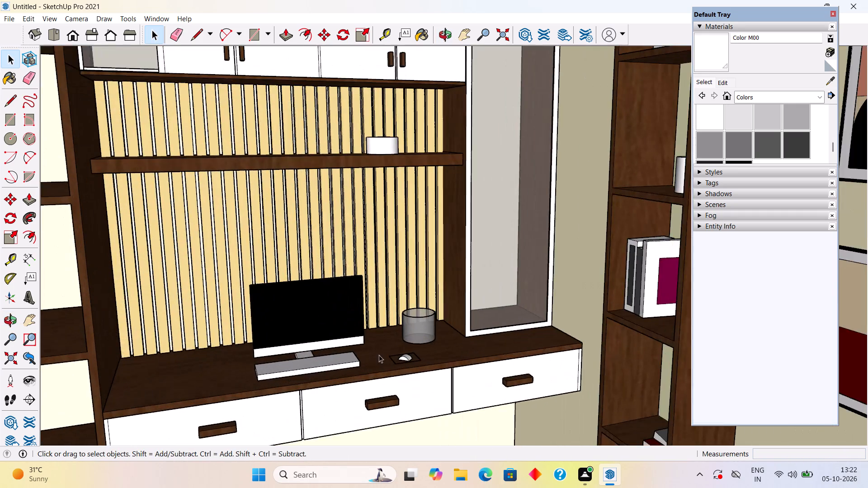
scroll(395, 357, "up", 10)
triple_click(407, 362)
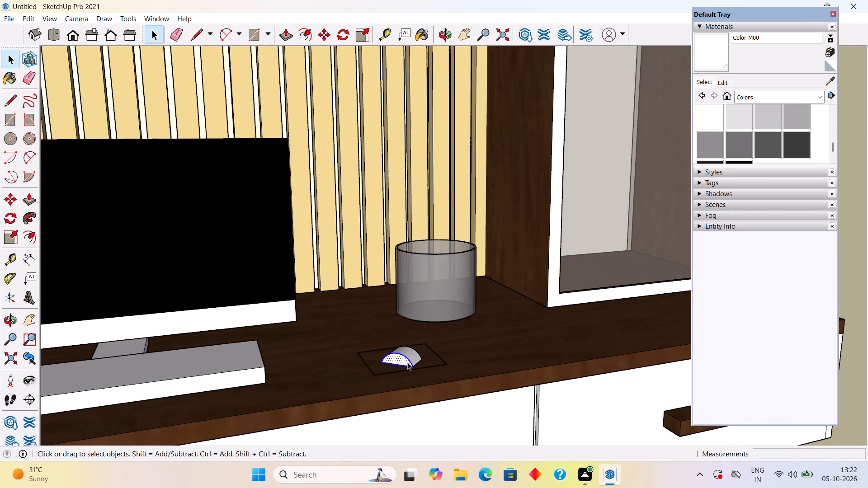
right_click(407, 362)
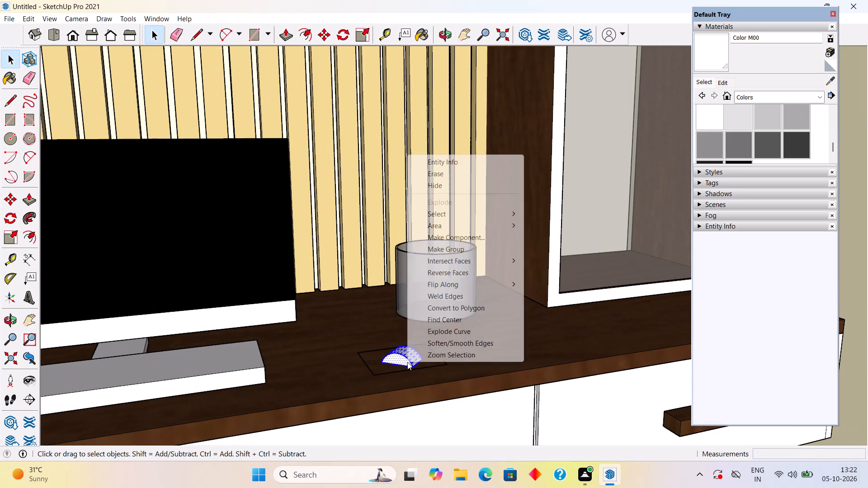
left_click(448, 252)
Scale the mouse group to about 1.27 along the green axis, widening it toward the keyboard.
middle_click_drag(447, 258, 438, 389)
scroll(373, 419, "up", 2)
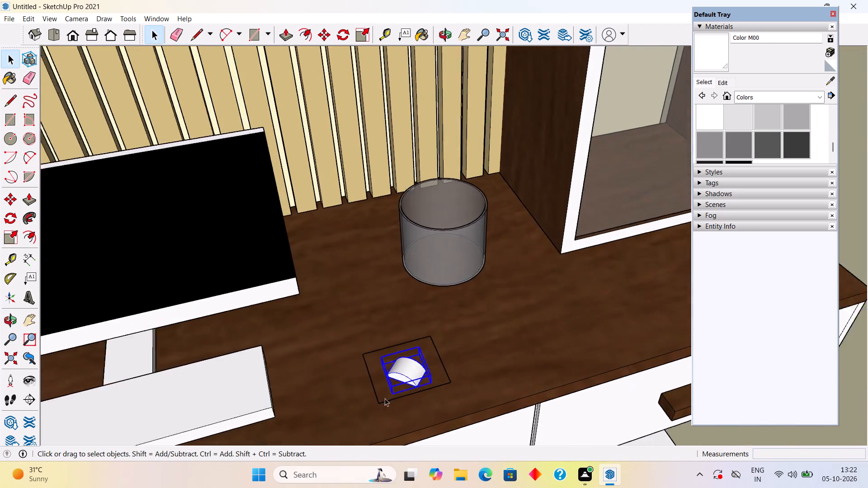
scroll(385, 398, "up", 9)
key("s")
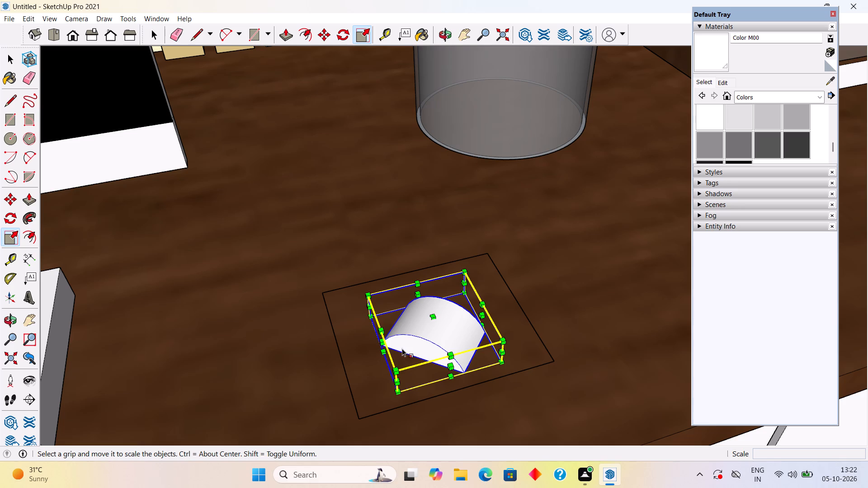
left_click(381, 348)
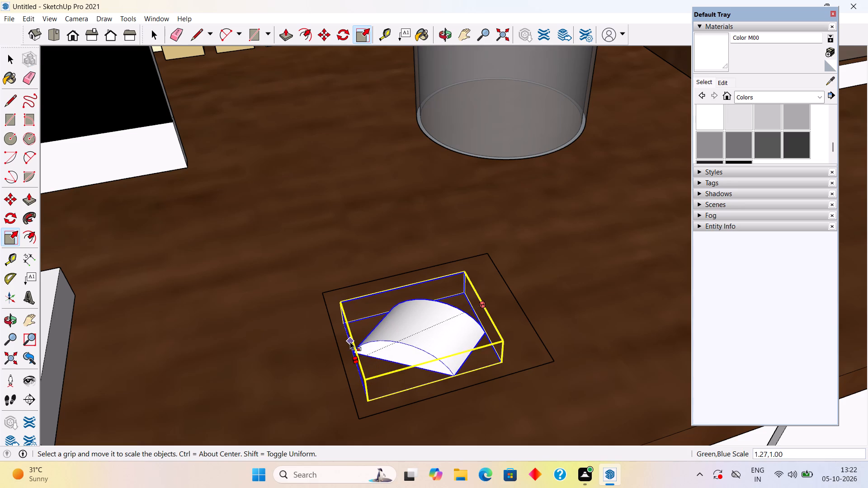
left_click(350, 342)
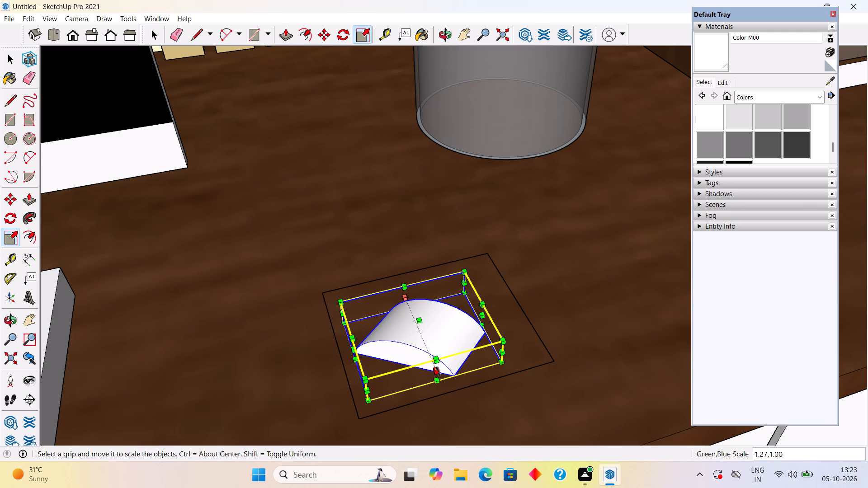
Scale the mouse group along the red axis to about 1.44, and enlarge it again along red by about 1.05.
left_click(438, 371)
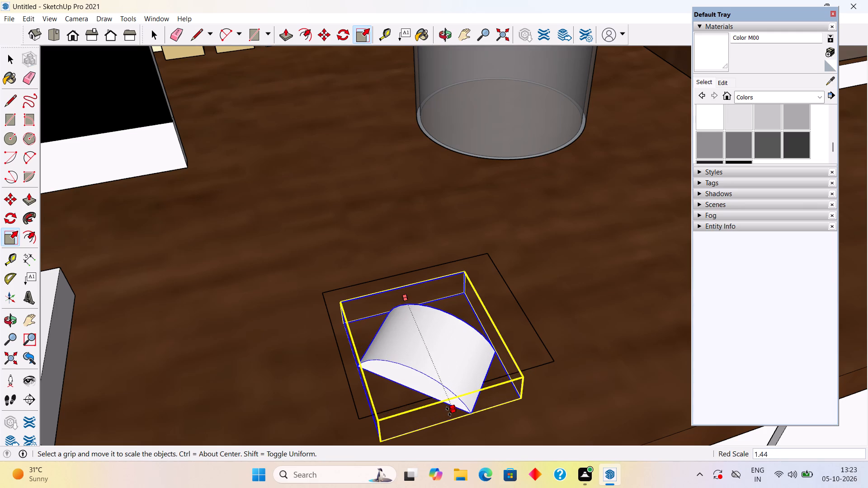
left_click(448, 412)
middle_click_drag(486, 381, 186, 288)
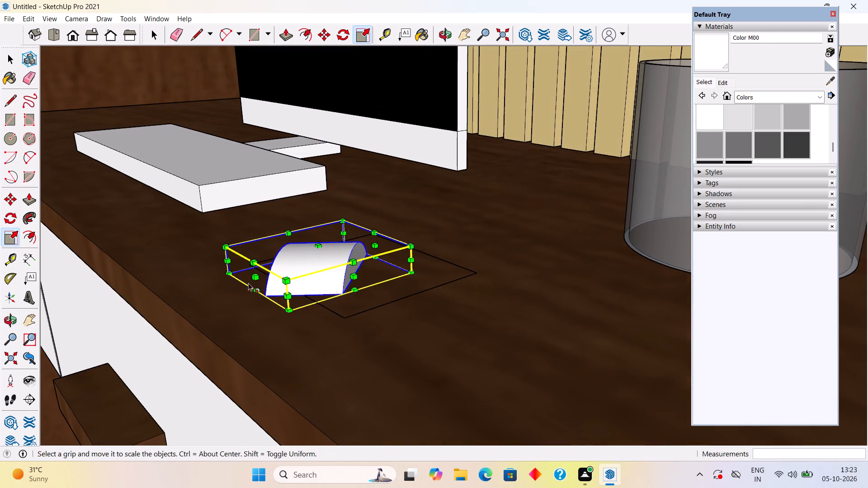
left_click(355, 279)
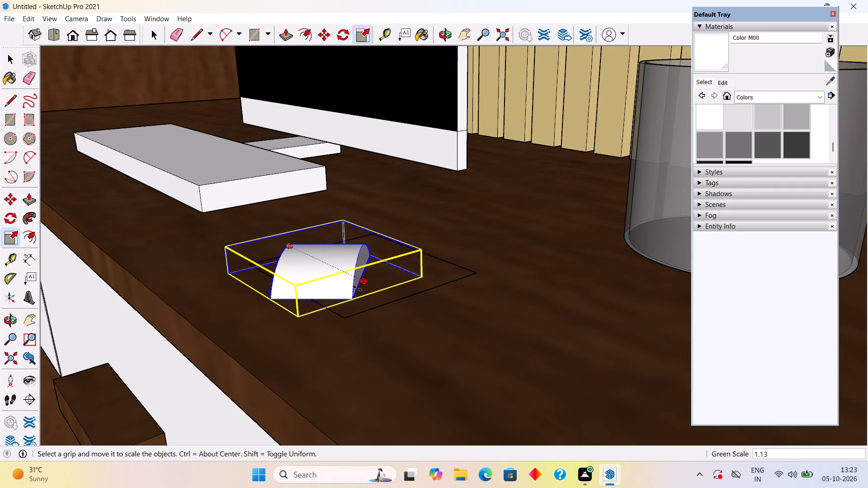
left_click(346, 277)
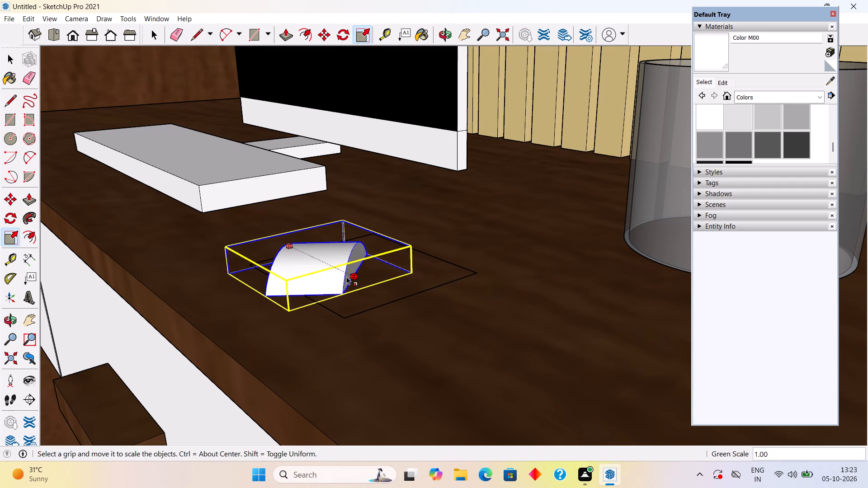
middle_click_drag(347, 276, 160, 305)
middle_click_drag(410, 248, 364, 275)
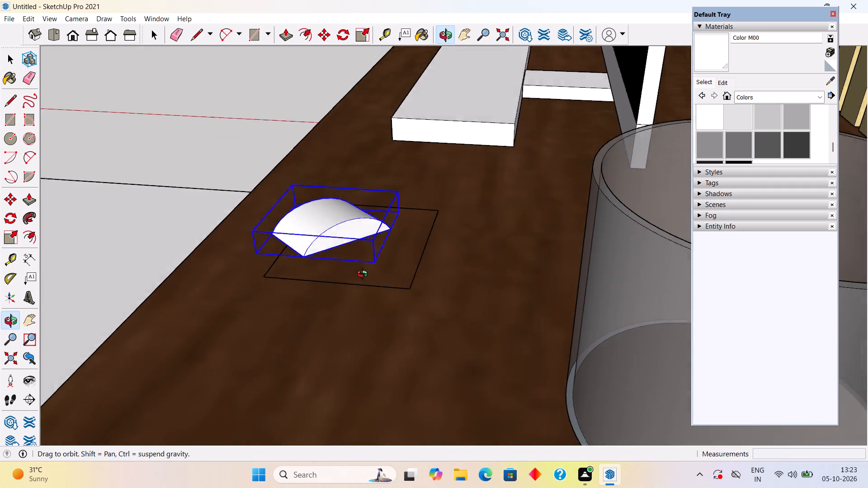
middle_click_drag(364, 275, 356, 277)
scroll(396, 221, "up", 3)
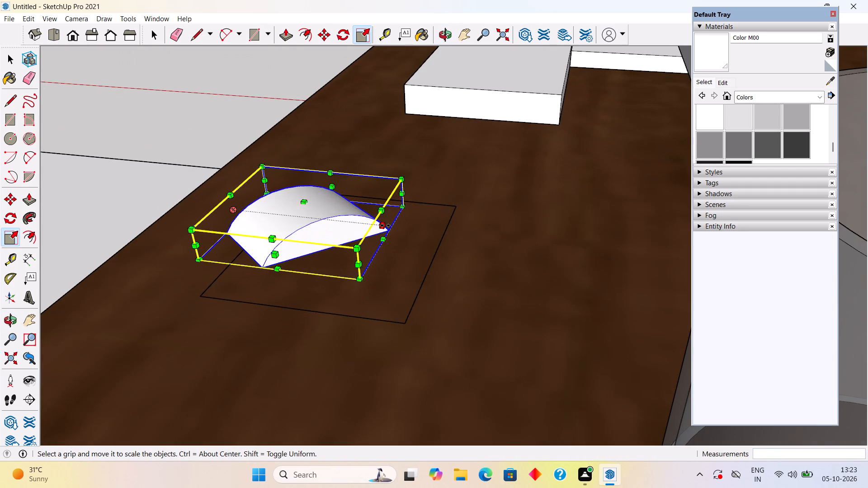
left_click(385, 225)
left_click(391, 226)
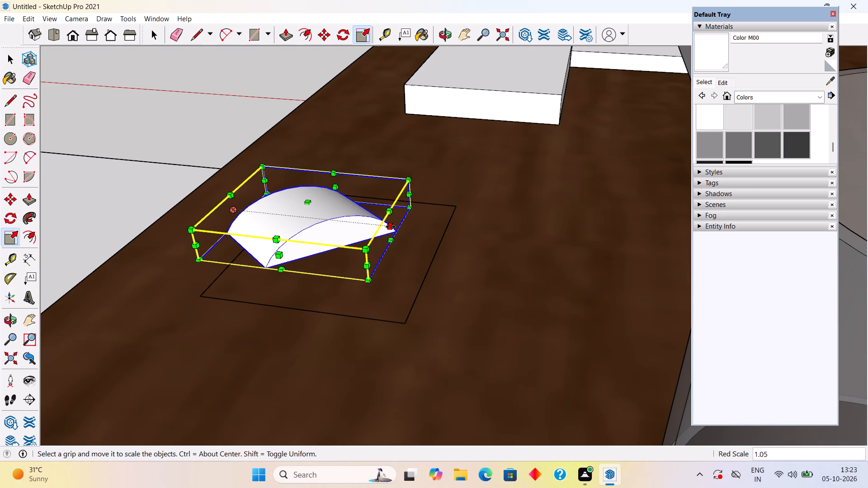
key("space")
Examine the mouse's size and position against the rectangular pad outline on the desk, from the side and above.
middle_click_drag(290, 285, 446, 297)
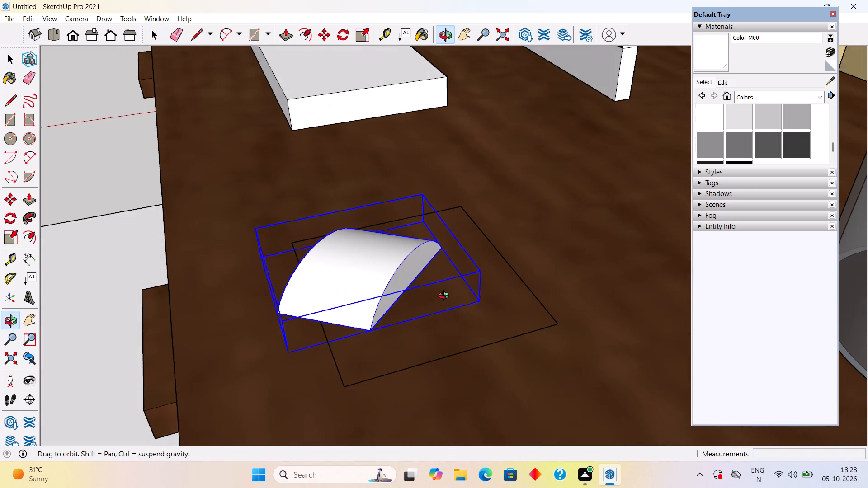
middle_click_drag(446, 297, 447, 297)
scroll(448, 296, "down", 4)
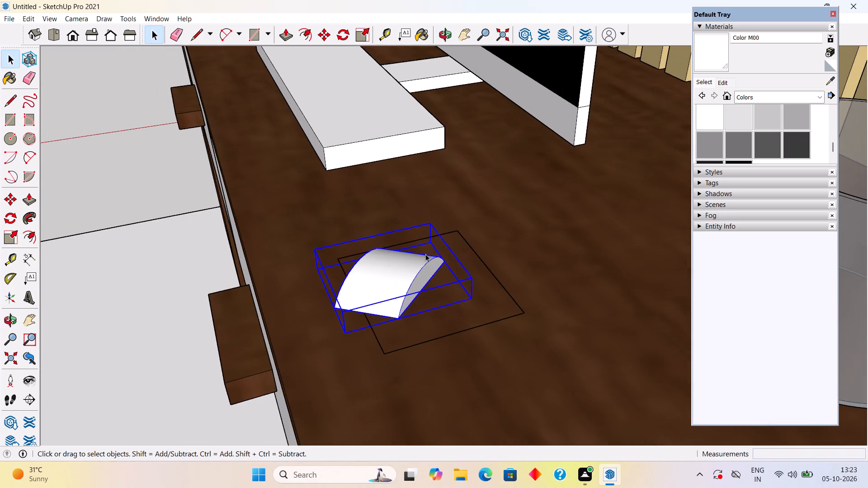
middle_click_drag(417, 253, 616, 354)
middle_click_drag(484, 361, 598, 392)
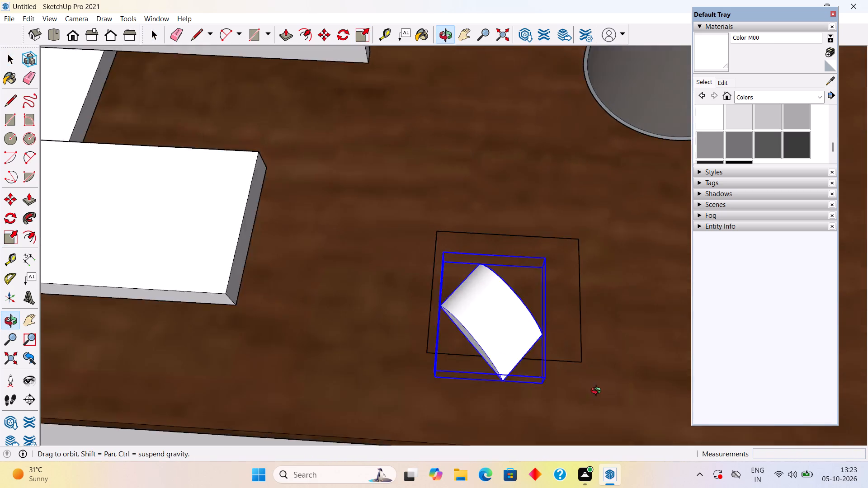
middle_click_drag(598, 392, 639, 342)
middle_click_drag(500, 325, 477, 318)
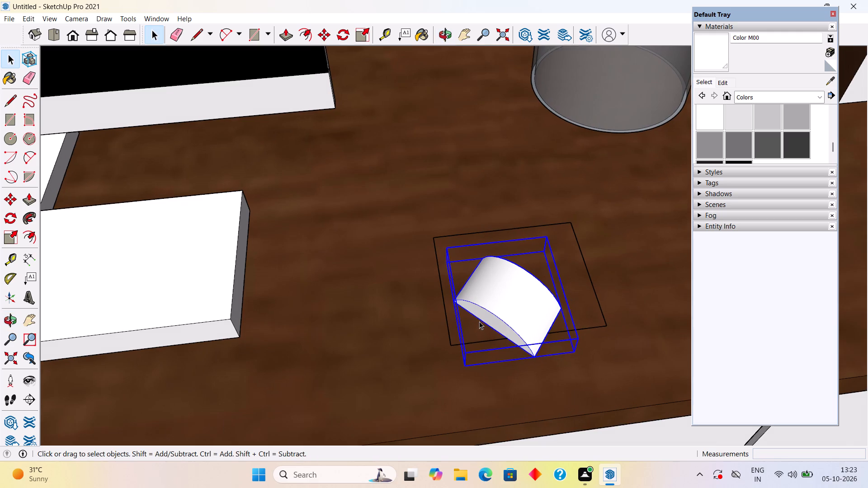
scroll(479, 320, "up", 2)
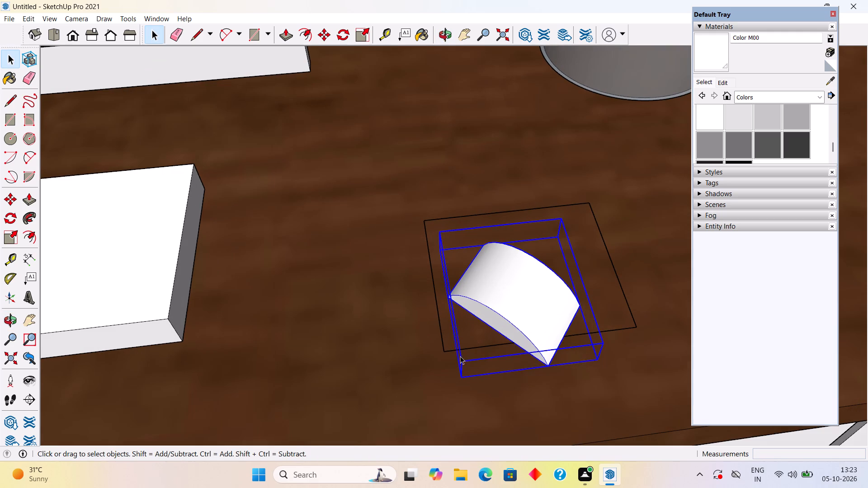
left_click(448, 359)
scroll(447, 344, "up", 4)
scroll(447, 343, "down", 11)
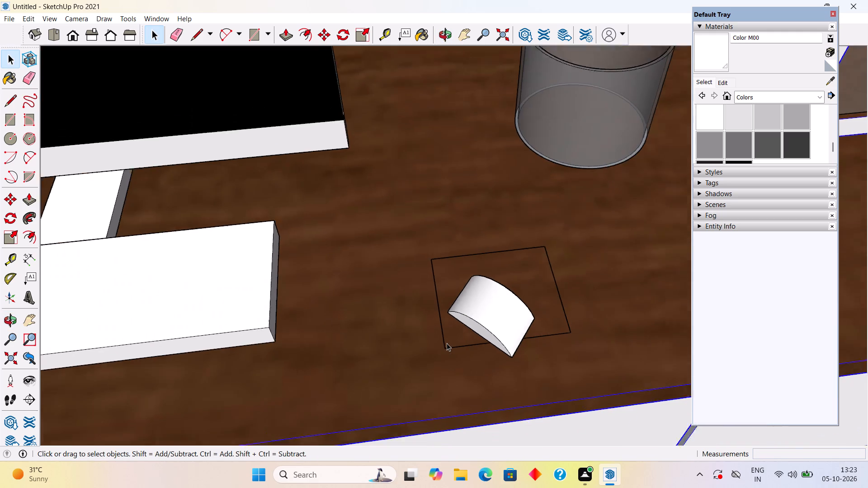
scroll(447, 343, "down", 1)
scroll(480, 327, "down", 1)
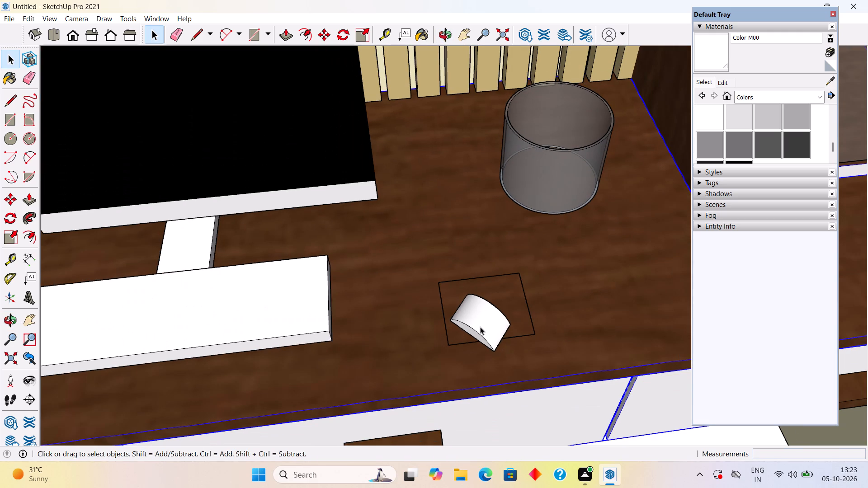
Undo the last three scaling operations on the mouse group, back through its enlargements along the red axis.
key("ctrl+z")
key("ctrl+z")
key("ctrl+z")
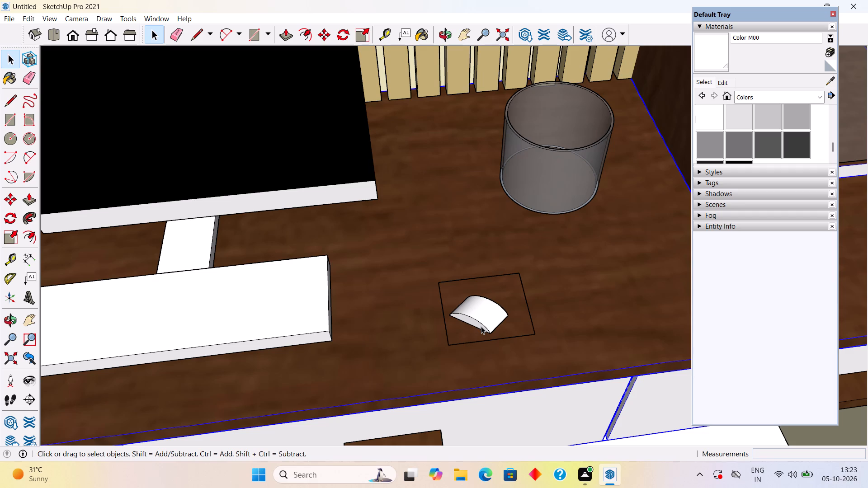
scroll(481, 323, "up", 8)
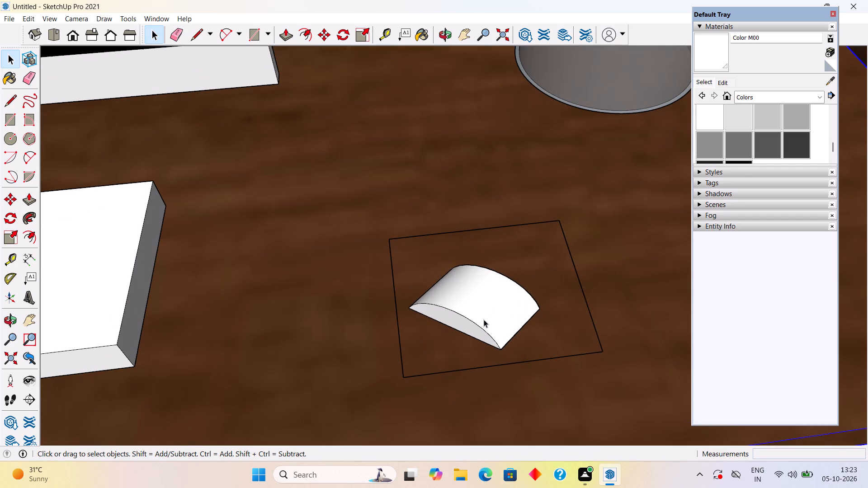
Examine the whole study room model from outside, from above and from low angles, with all its furniture in view.
left_click(475, 360)
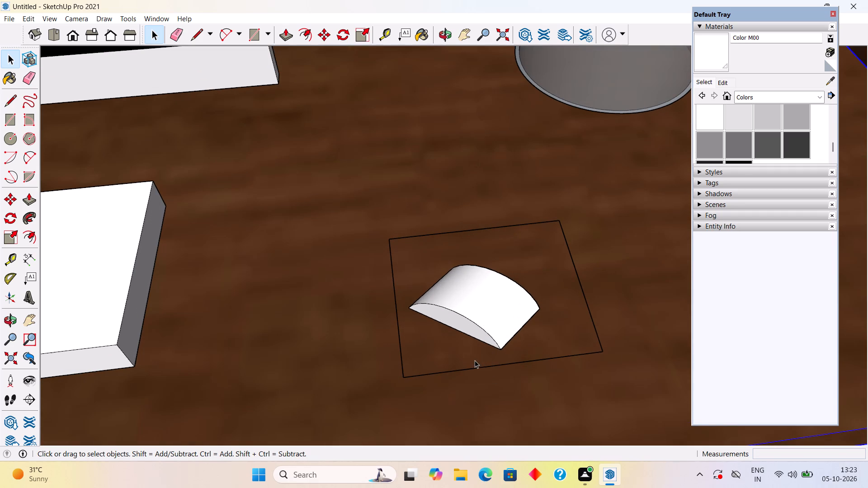
left_click(472, 352)
scroll(473, 351, "down", 8)
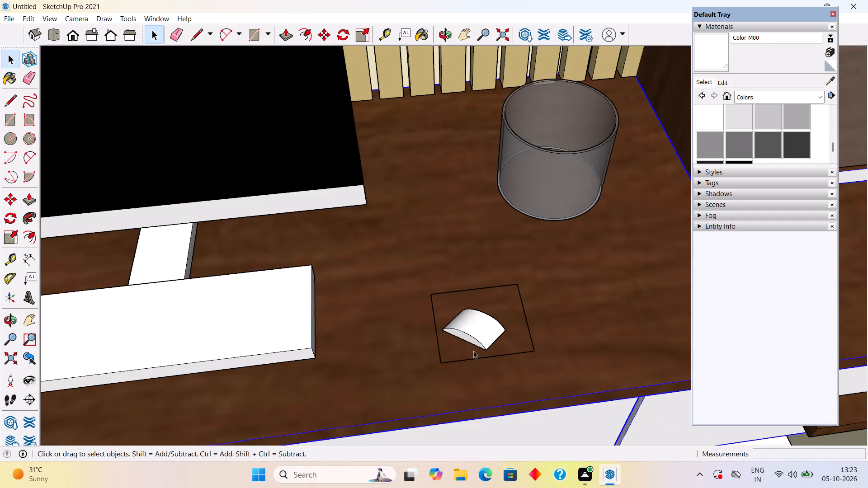
scroll(473, 351, "down", 16)
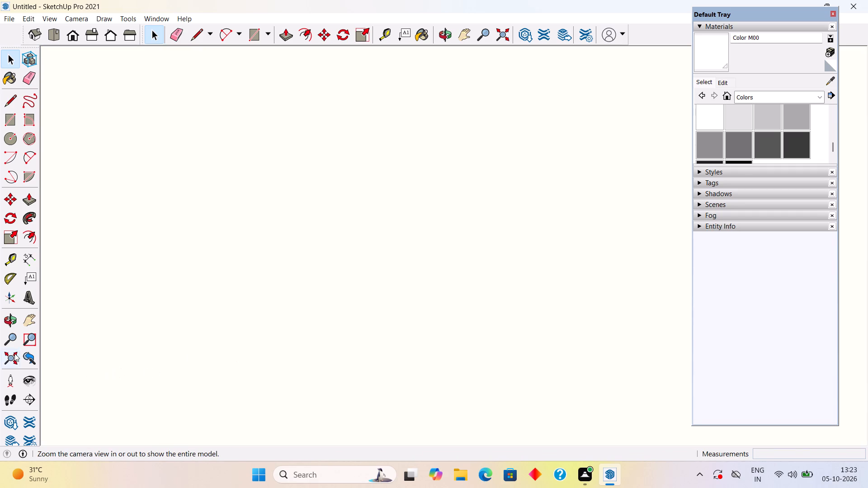
left_click(14, 353)
scroll(222, 323, "down", 4)
middle_click_drag(228, 327, 451, 255)
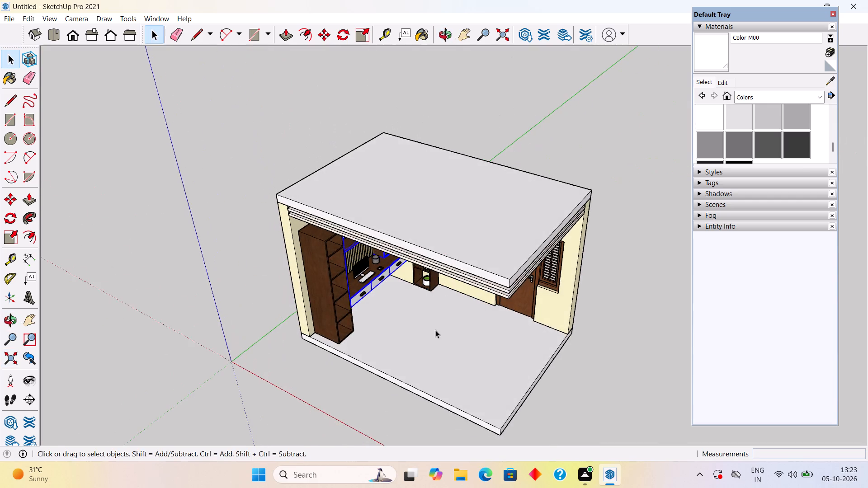
scroll(435, 330, "up", 3)
left_click(152, 359)
middle_click_drag(449, 346, 410, 205)
scroll(458, 288, "up", 2)
scroll(458, 288, "down", 5)
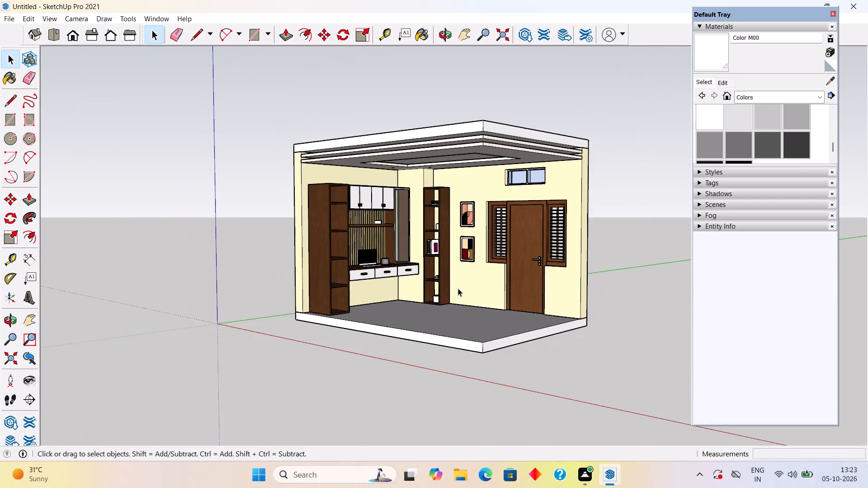
scroll(605, 347, "up", 5)
middle_click_drag(514, 324, 500, 277)
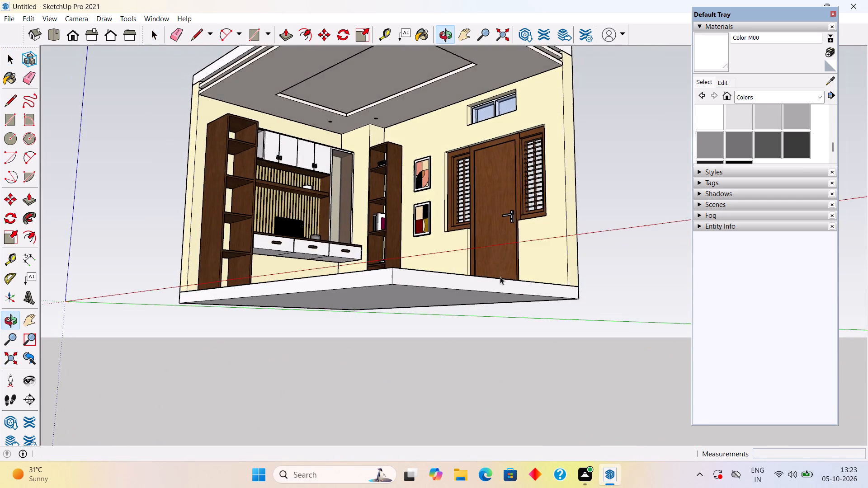
scroll(500, 277, "up", 1)
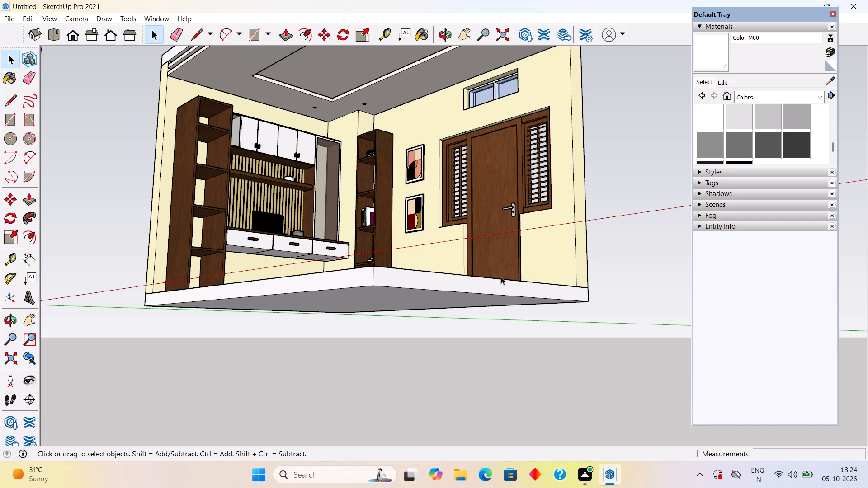
middle_click_drag(367, 244, 367, 272)
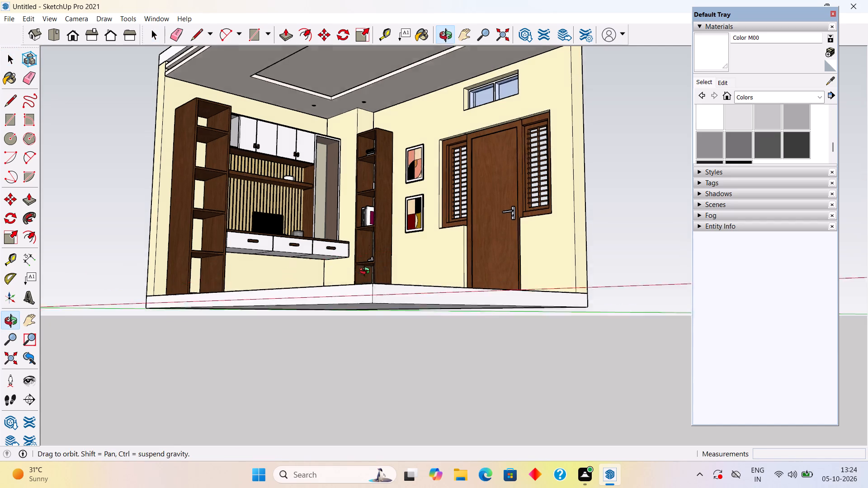
middle_click_drag(367, 272, 367, 328)
scroll(367, 328, "down", 2)
scroll(354, 274, "up", 4)
scroll(353, 296, "down", 4)
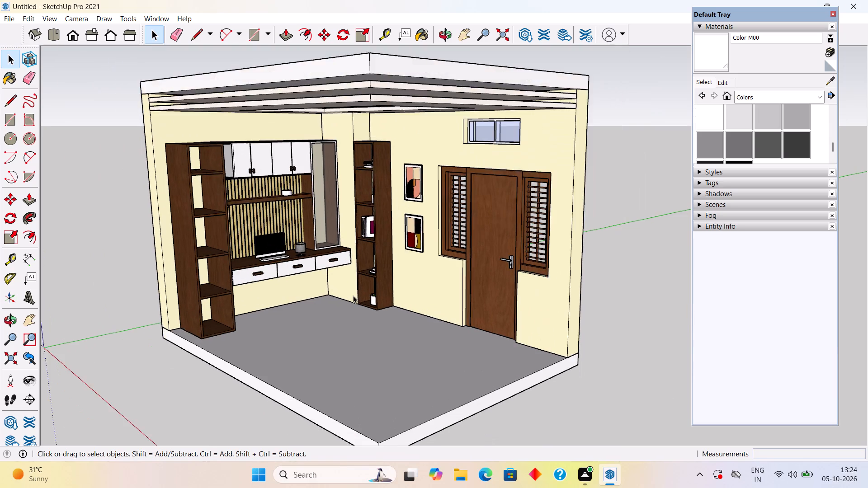
Examine the room interior from several angles, covering the false ceiling, desk unit, shelves, wall art, door and windows.
middle_click_drag(402, 180, 403, 173)
middle_click(410, 153)
middle_click_drag(415, 146, 529, 127)
middle_click_drag(425, 125, 365, 87)
scroll(365, 188, "up", 3)
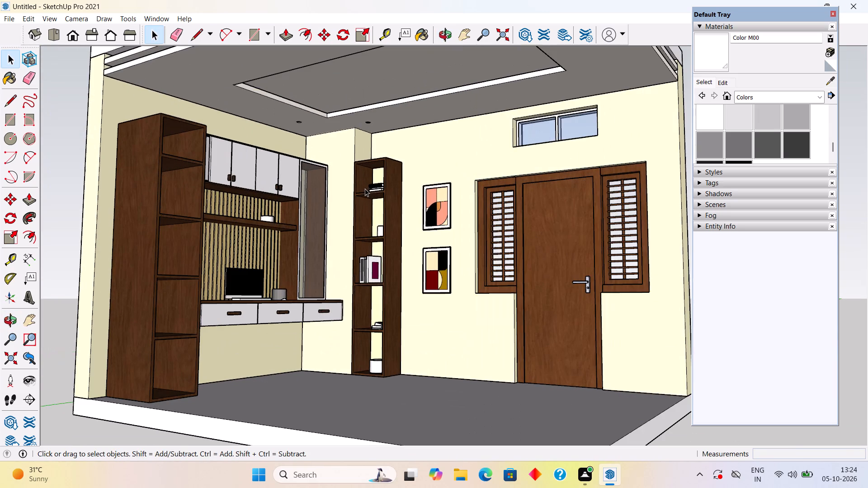
scroll(462, 251, "up", 3)
scroll(519, 264, "down", 4)
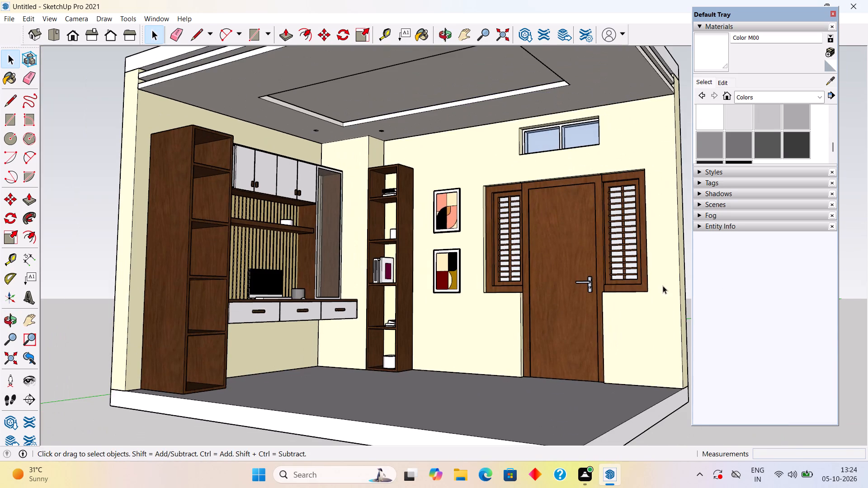
scroll(662, 286, "up", 3)
scroll(662, 286, "down", 3)
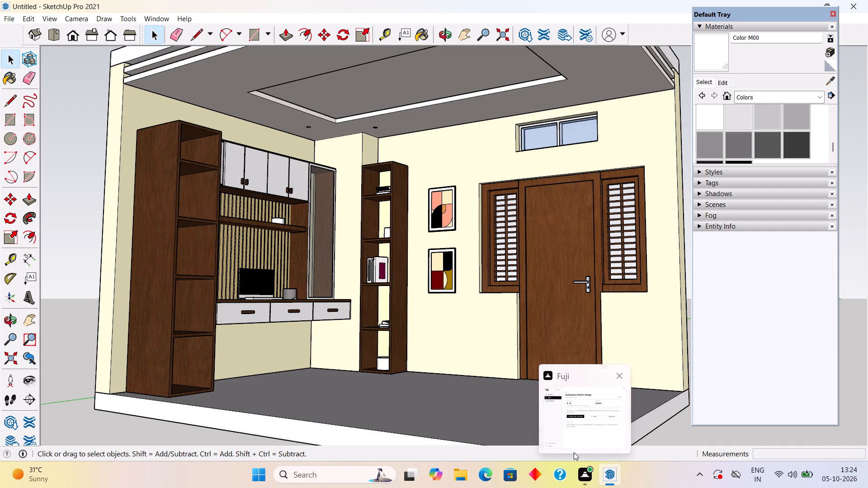
scroll(609, 471, "down", 5)
scroll(431, 296, "down", 5)
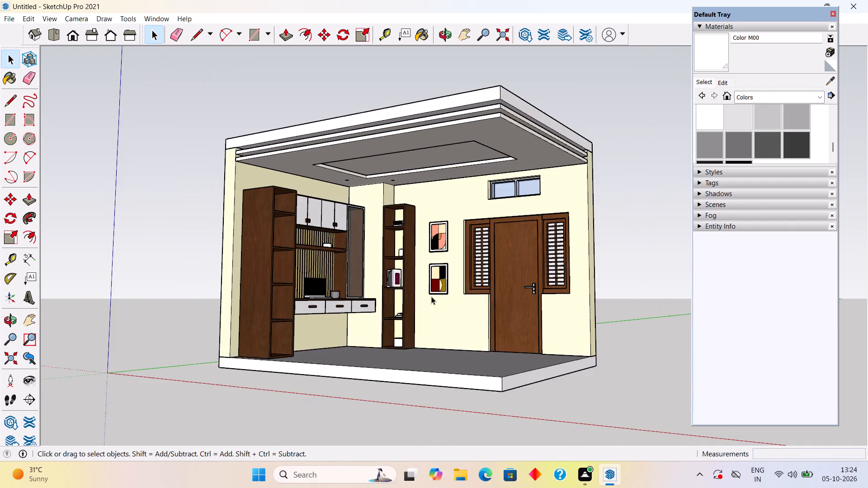
scroll(431, 296, "down", 4)
scroll(578, 208, "up", 5)
scroll(446, 233, "up", 1)
middle_click_drag(444, 230, 456, 214)
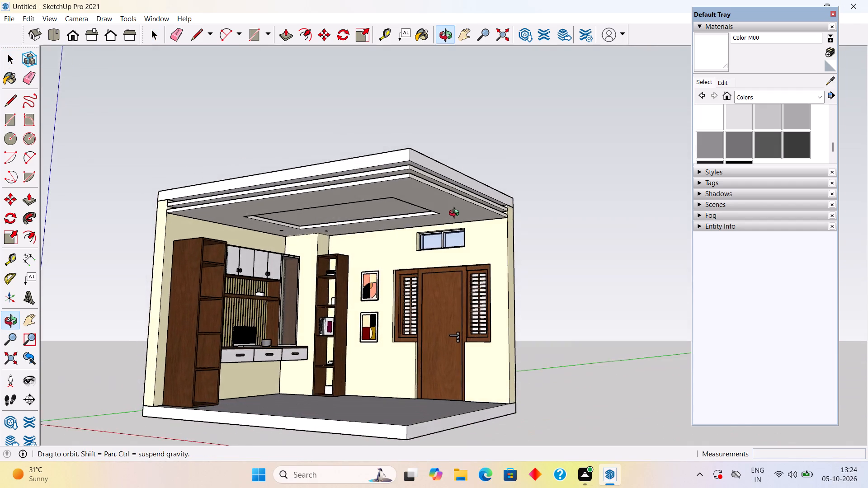
middle_click_drag(456, 214, 457, 216)
scroll(432, 245, "up", 3)
middle_click_drag(420, 246, 366, 220)
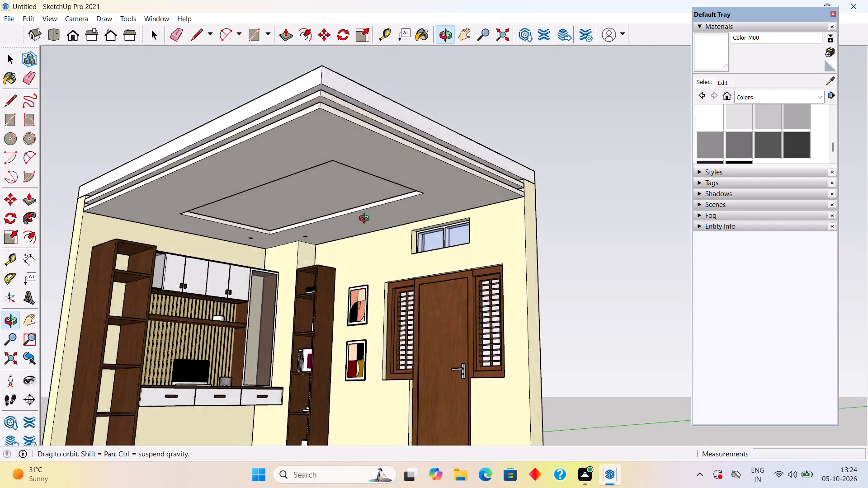
middle_click_drag(366, 220, 298, 219)
scroll(302, 215, "down", 4)
middle_click_drag(251, 327, 214, 394)
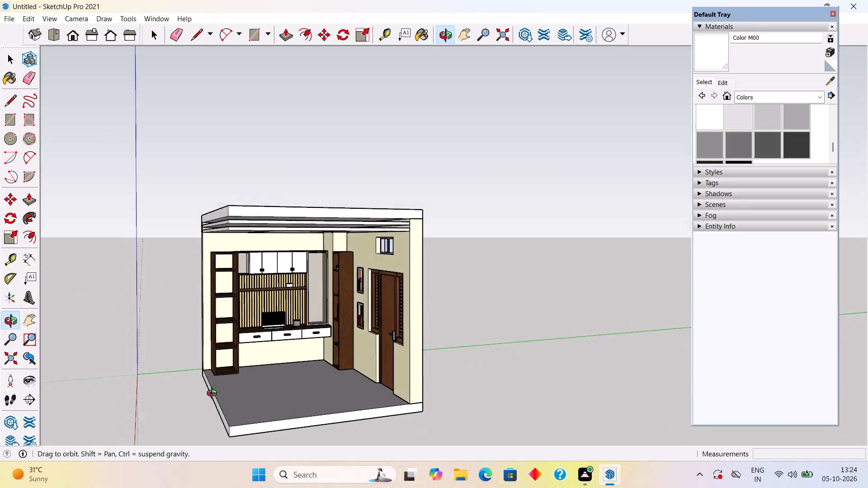
middle_click_drag(214, 394, 195, 400)
scroll(274, 338, "up", 5)
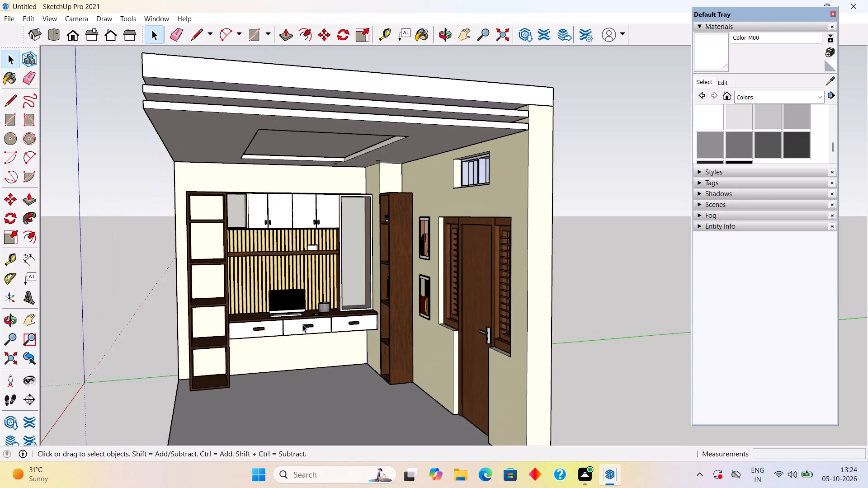
middle_click_drag(367, 308, 598, 289)
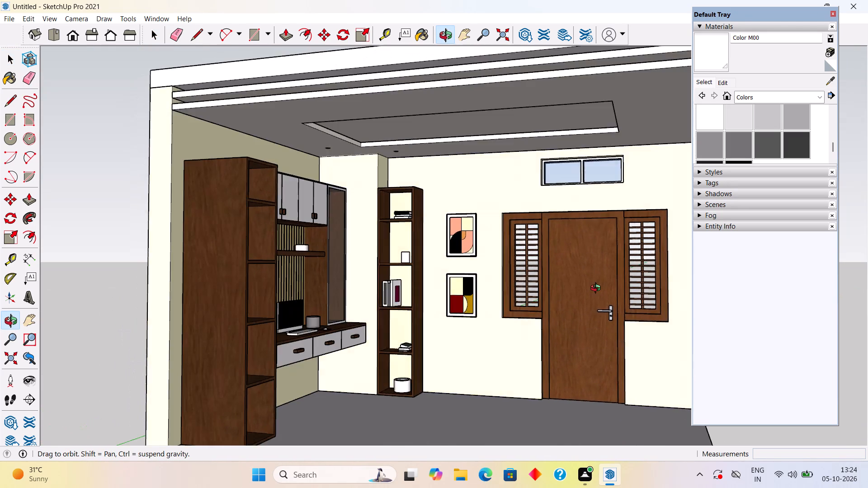
middle_click_drag(598, 289, 600, 284)
scroll(600, 284, "down", 2)
scroll(419, 186, "down", 3)
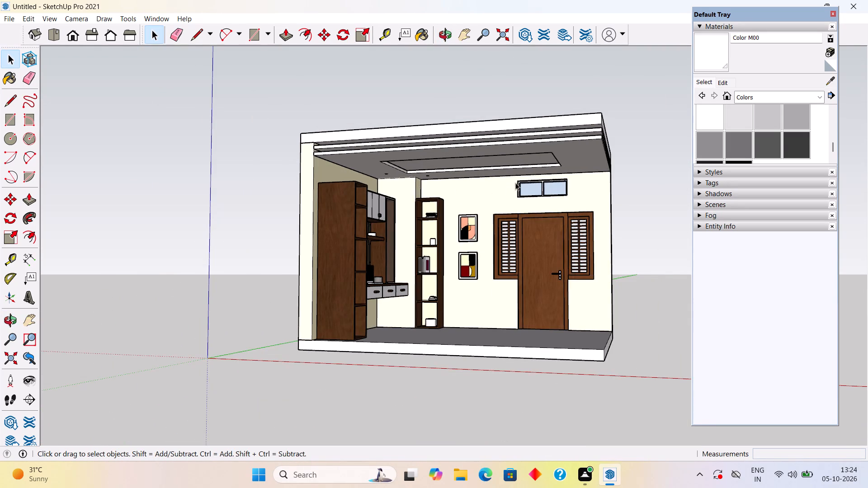
middle_click_drag(529, 171, 423, 179, "shift")
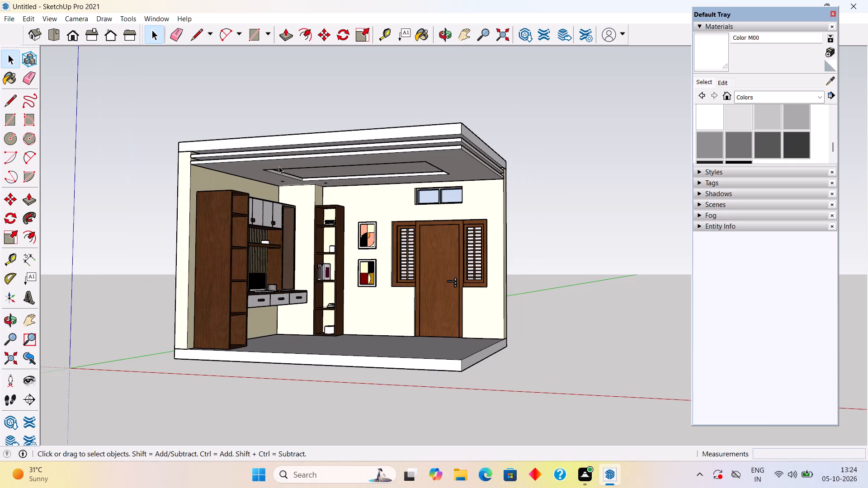
scroll(278, 166, "up", 5)
middle_click_drag(274, 160, 274, 122)
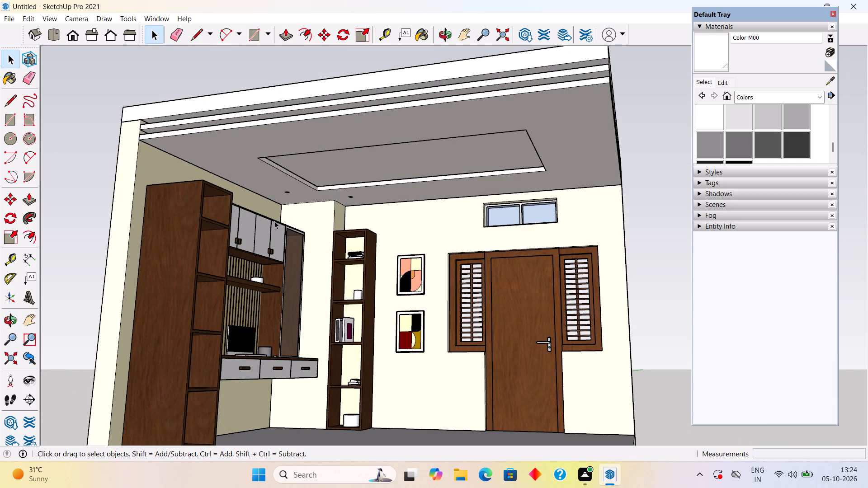
scroll(274, 221, "down", 2)
scroll(312, 335, "up", 3)
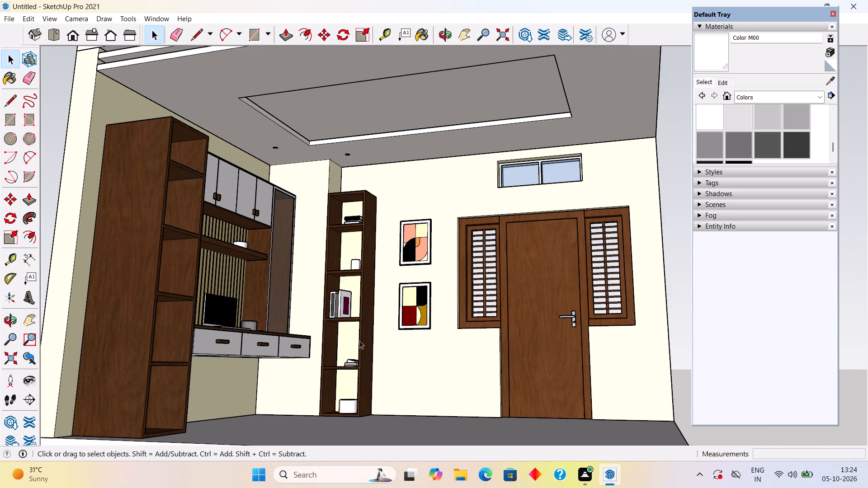
middle_click_drag(368, 336, 328, 336)
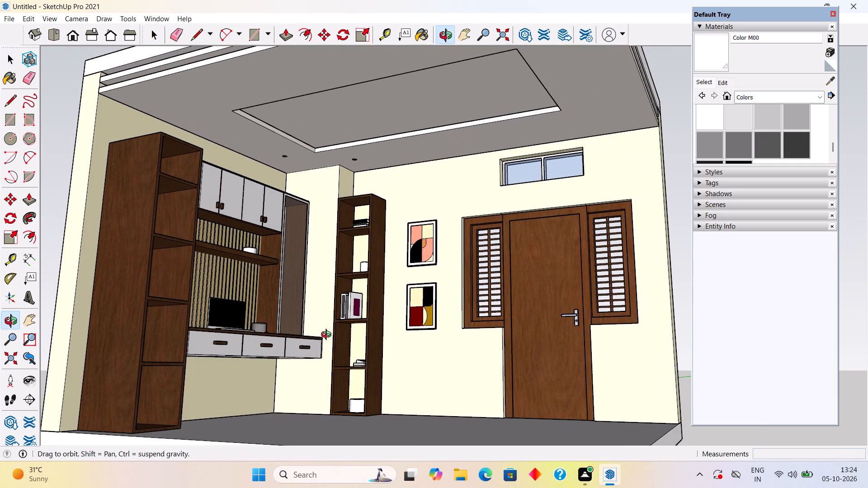
middle_click_drag(328, 336, 335, 397)
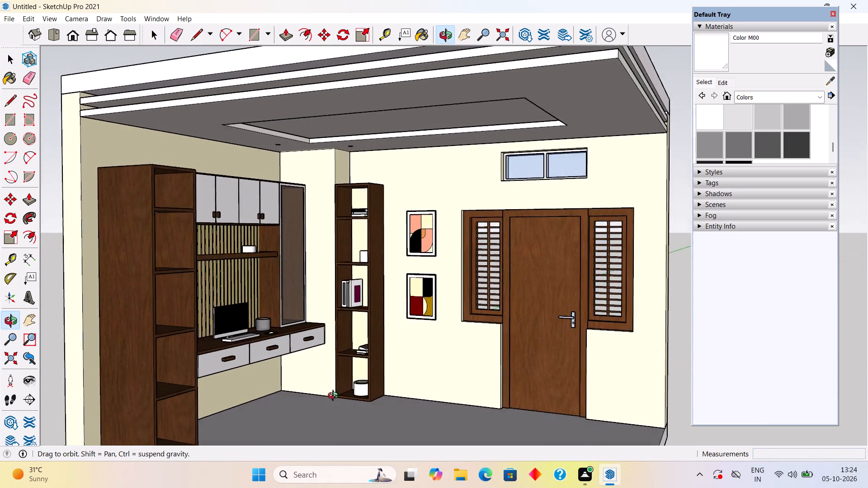
middle_click_drag(335, 397, 334, 409)
Open the computer group on the desk for editing and select the monitor screen inside it.
scroll(237, 317, "up", 15)
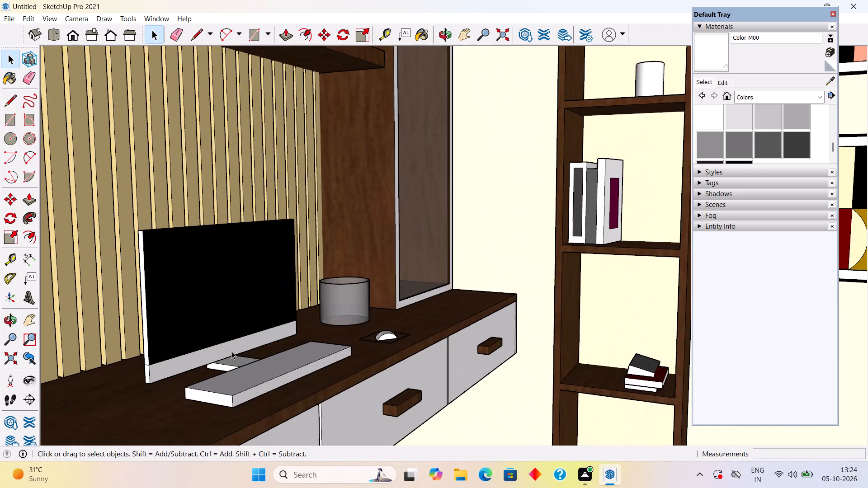
middle_click_drag(211, 354, 251, 333)
left_click(241, 330)
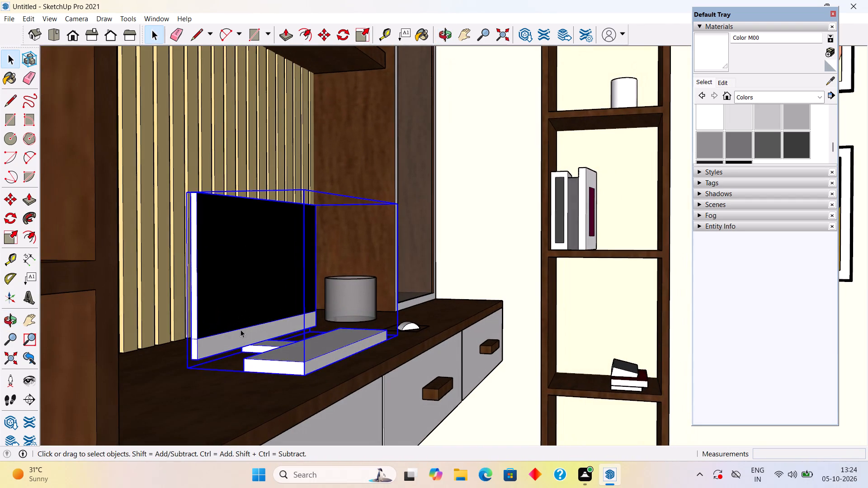
triple_click(241, 329)
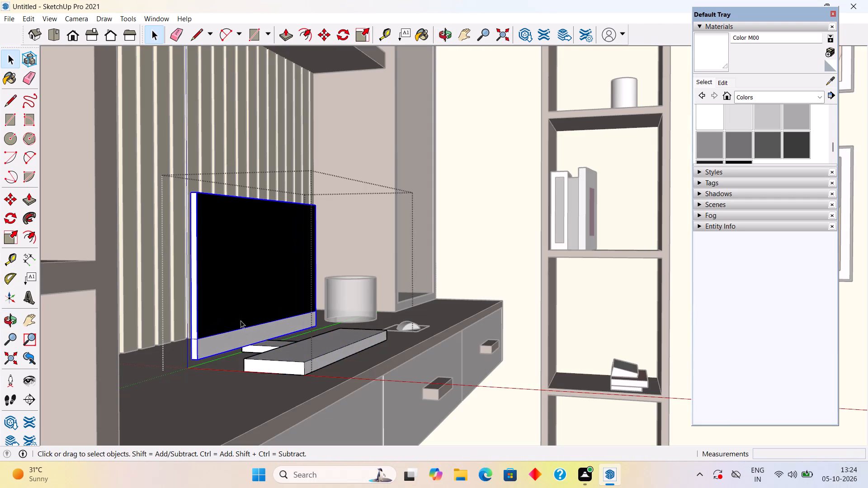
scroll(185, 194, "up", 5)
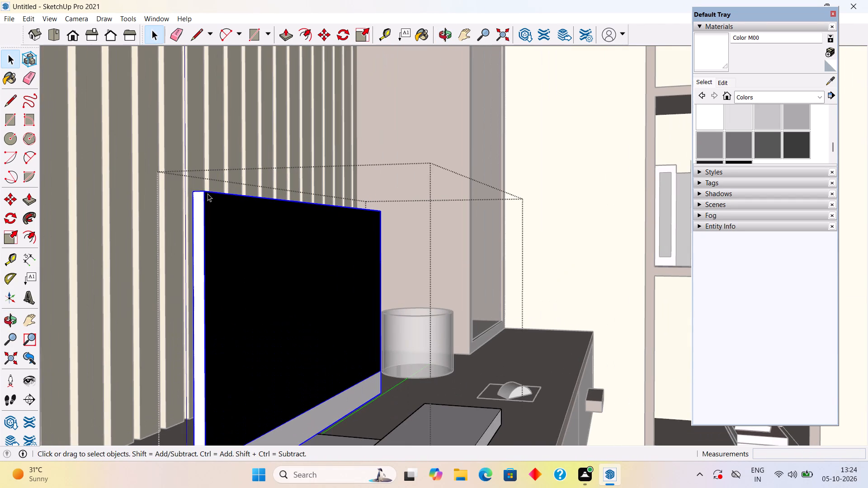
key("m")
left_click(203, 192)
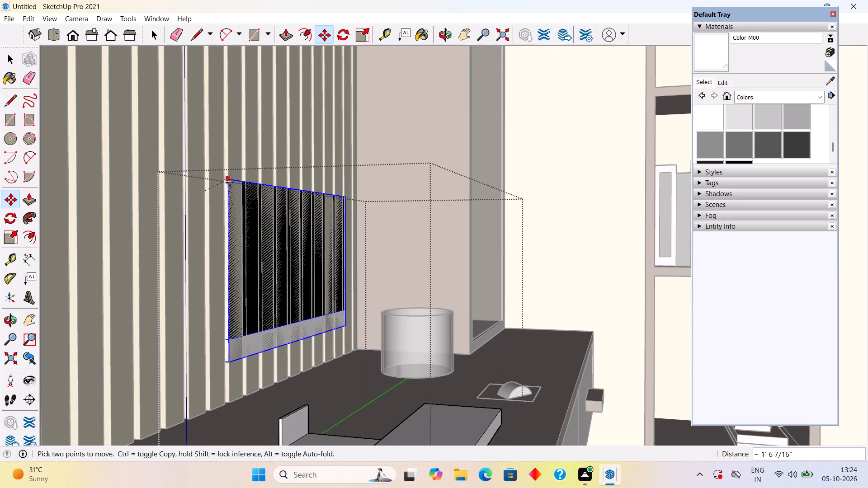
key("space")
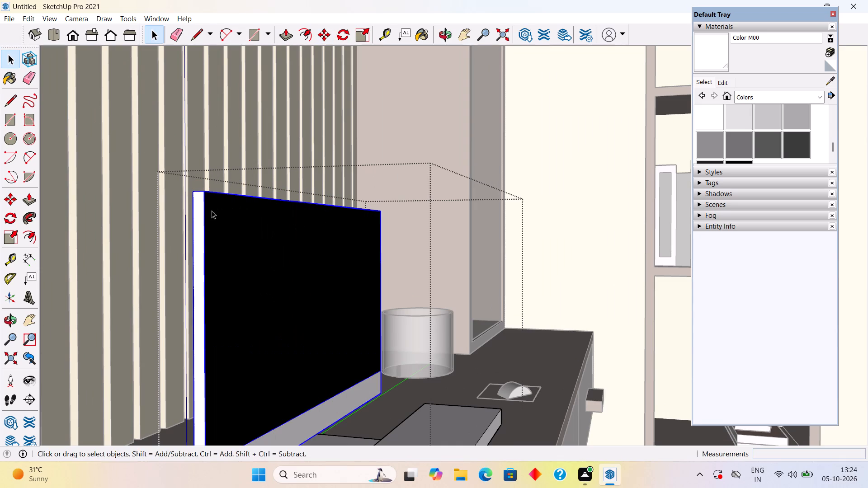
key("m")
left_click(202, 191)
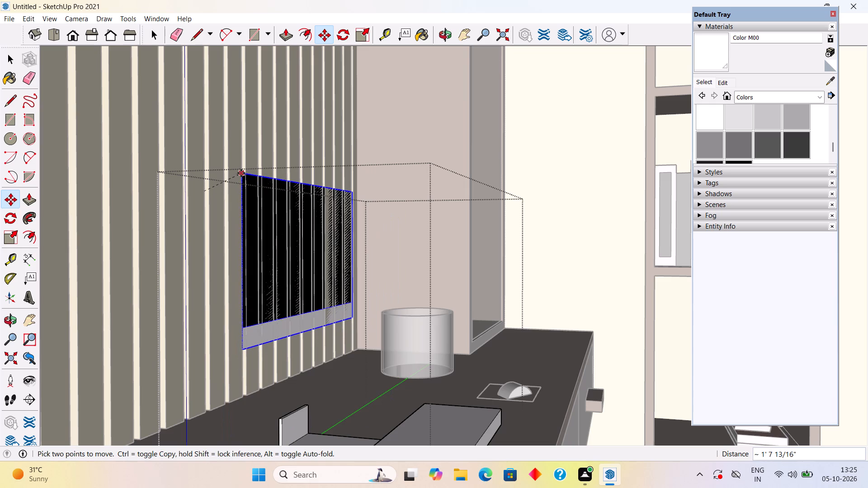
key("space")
Move the selected monitor screen up along the blue axis by about 11/16" from its lower corner.
middle_click_drag(248, 254, 251, 223)
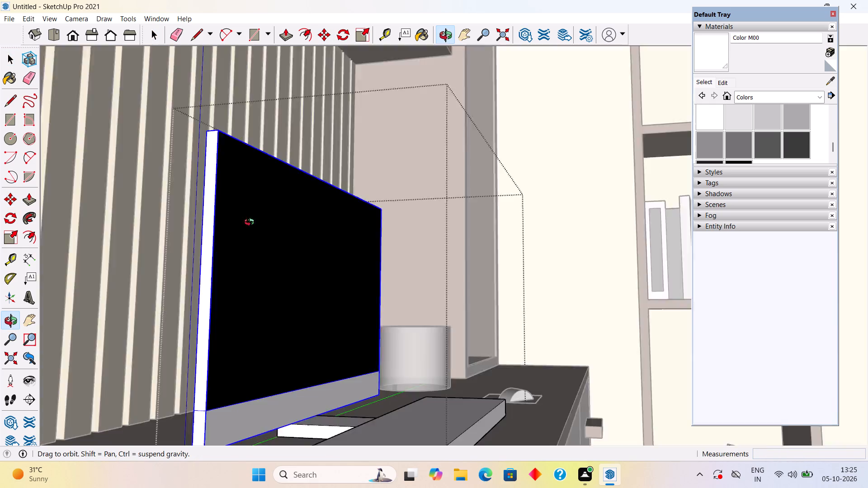
middle_click_drag(251, 223, 208, 240)
scroll(208, 256, "down", 6)
scroll(183, 393, "up", 10)
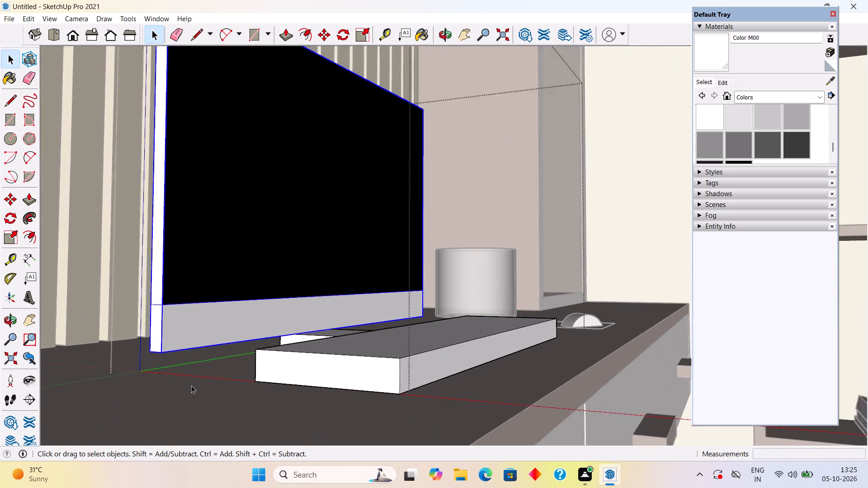
scroll(191, 385, "up", 2)
scroll(175, 331, "up", 2)
scroll(169, 394, "up", 1)
middle_click_drag(173, 388, 202, 390)
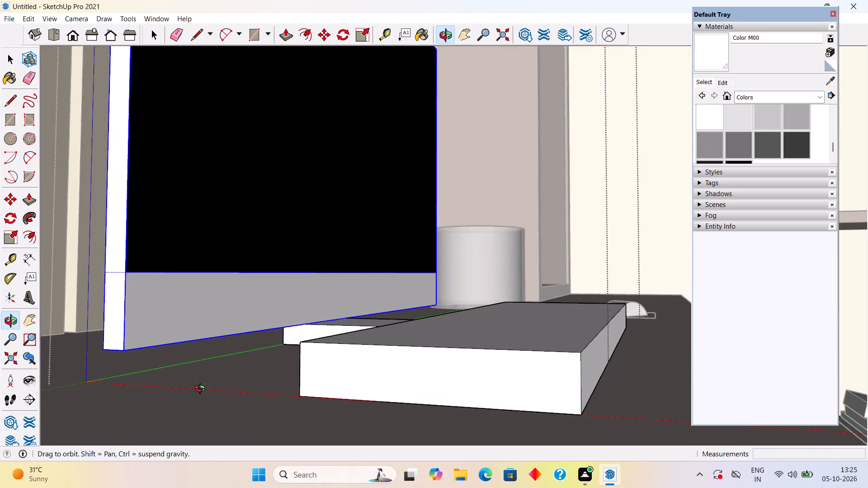
middle_click_drag(202, 390, 206, 404)
middle_click_drag(154, 369, 220, 366)
scroll(170, 363, "up", 3)
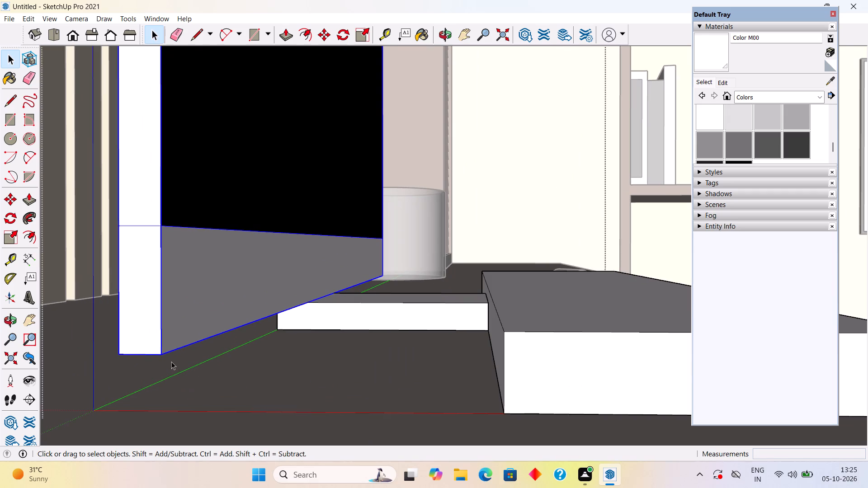
key("m")
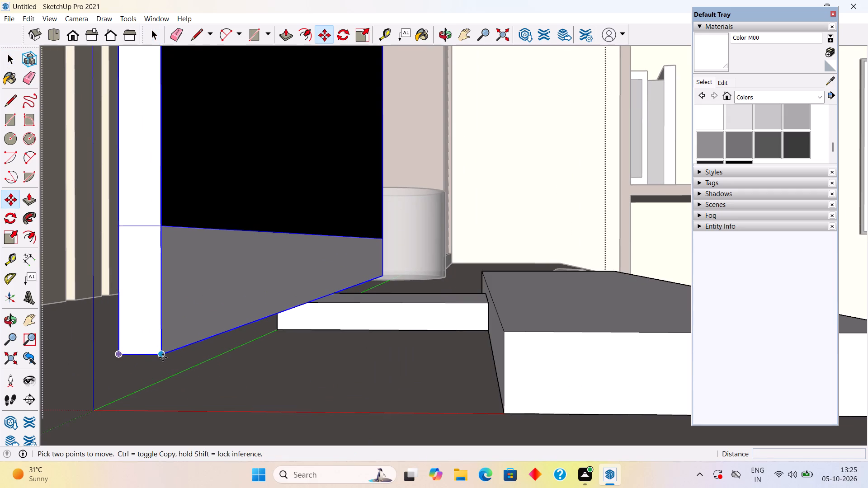
left_click(163, 357)
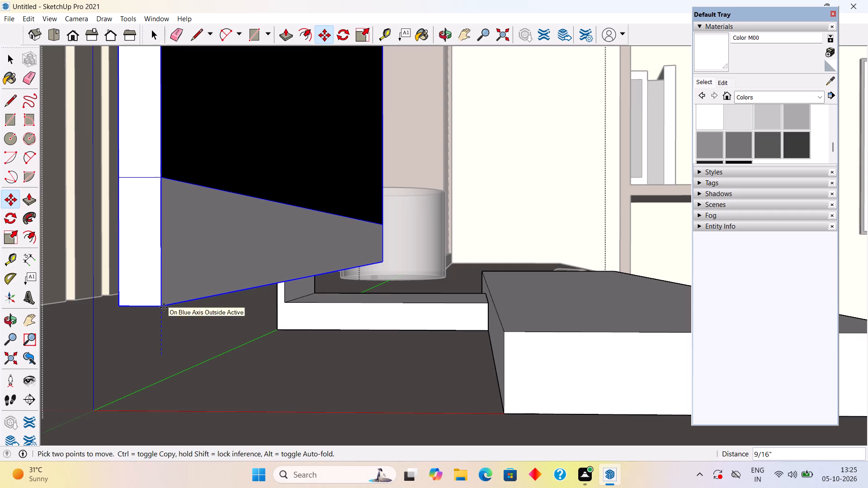
left_click(164, 296)
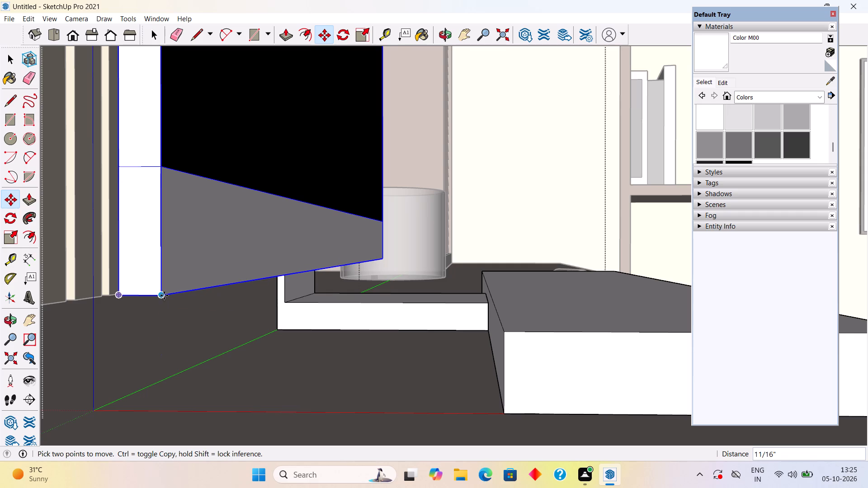
scroll(175, 324, "down", 5)
key("space")
middle_click_drag(297, 343, 148, 337)
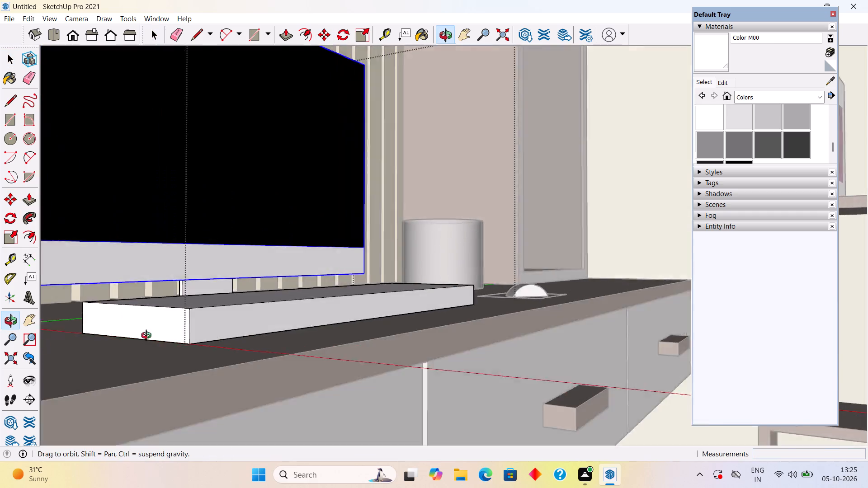
middle_click_drag(148, 337, 147, 337)
scroll(147, 337, "down", 9)
left_click(243, 387)
Select the monitor screen inside the computer group again and raise it about 3/4" more along the blue axis.
scroll(247, 386, "down", 5)
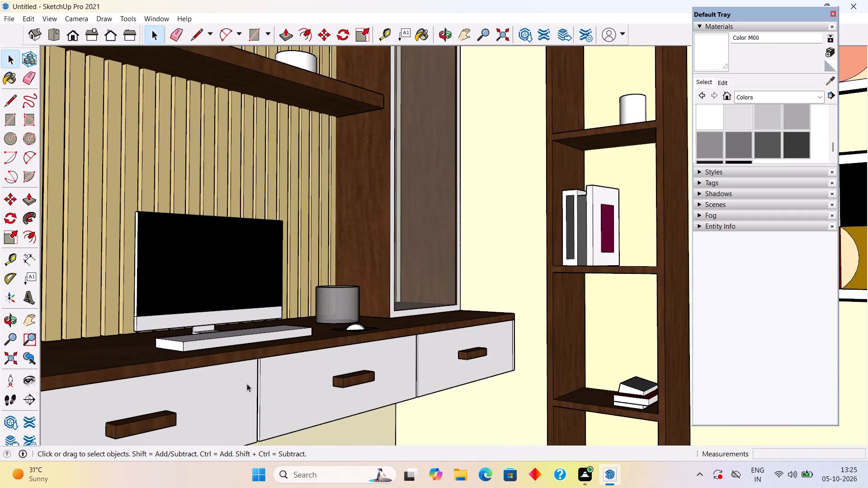
scroll(247, 383, "down", 4)
middle_click_drag(224, 338, 132, 409)
scroll(172, 369, "down", 1)
scroll(134, 378, "down", 6)
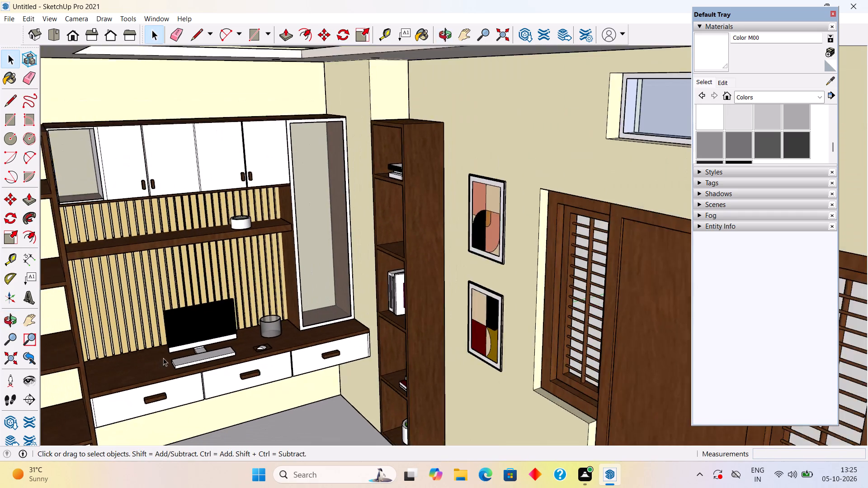
scroll(163, 358, "down", 3)
scroll(199, 353, "up", 19)
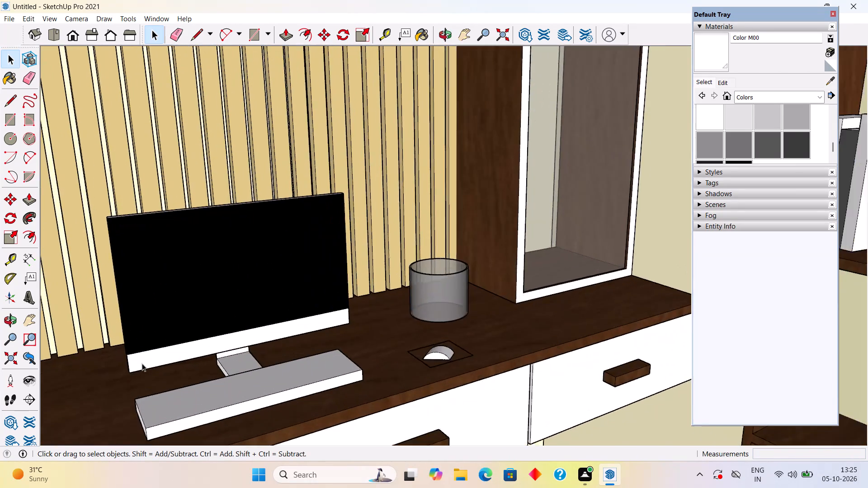
scroll(142, 363, "up", 6)
middle_click_drag(152, 352, 394, 280)
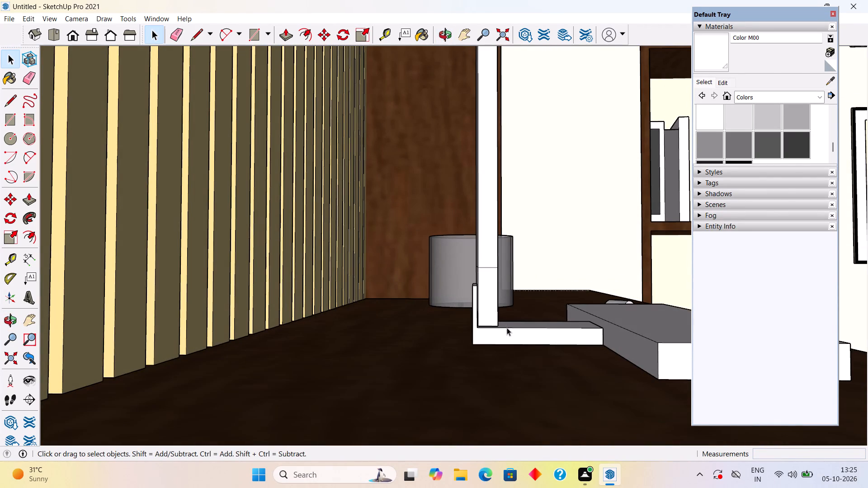
middle_click(509, 333)
left_click(495, 304)
triple_click(495, 304)
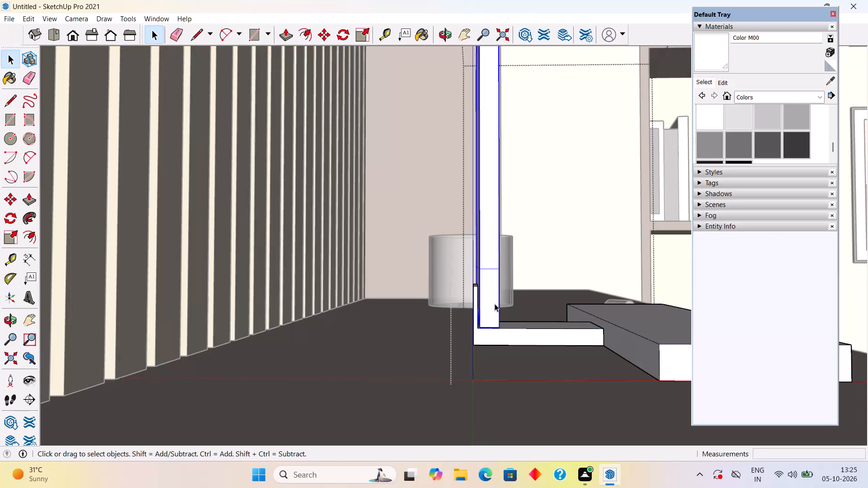
scroll(495, 304, "up", 3)
middle_click_drag(426, 354, 470, 351)
middle_click_drag(453, 307, 453, 307)
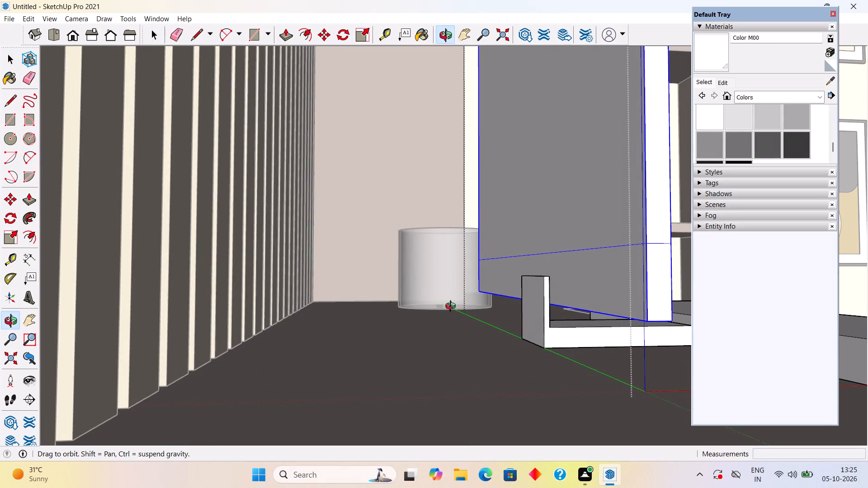
middle_click_drag(453, 307, 409, 311)
key("m")
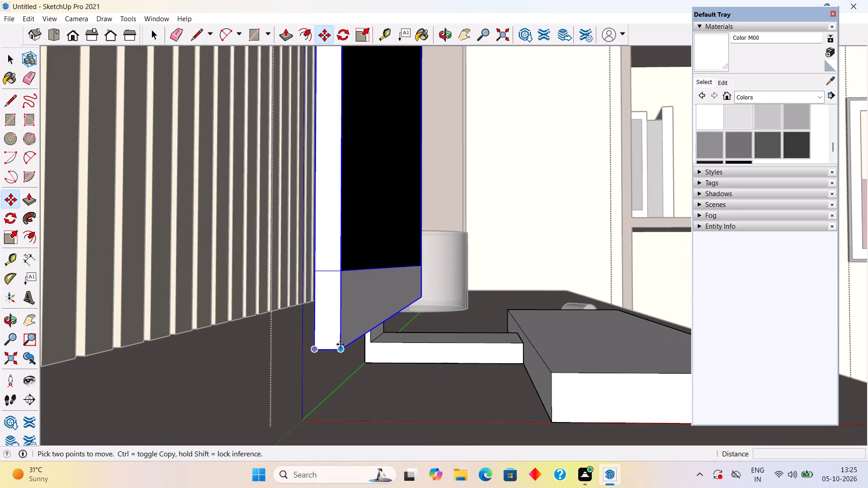
left_click(340, 350)
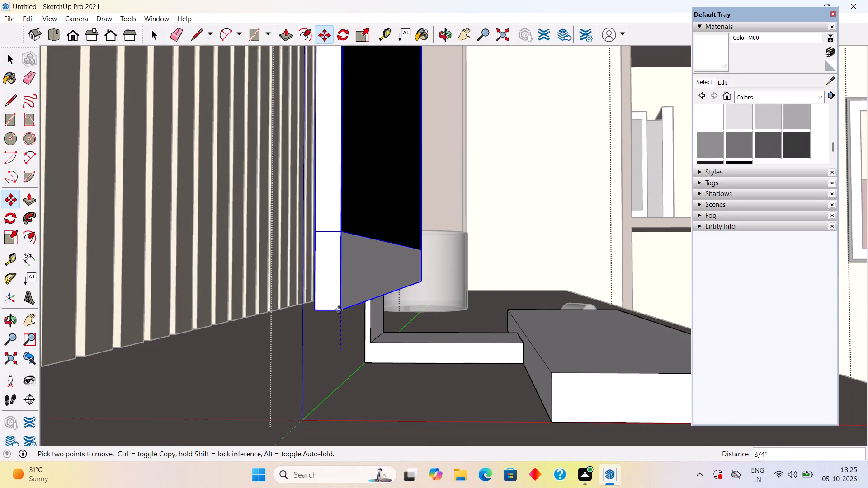
left_click(339, 312)
middle_click_drag(339, 312, 456, 343)
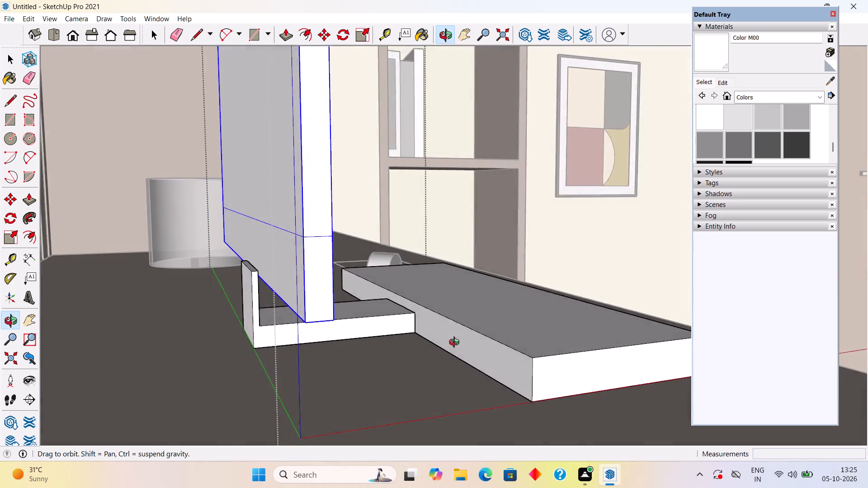
middle_click_drag(456, 343, 464, 377)
key("space")
Extend the upright of the monitor stand by pulling its top face up about 11/16", and exit the group.
scroll(266, 282, "up", 4)
triple_click(258, 300)
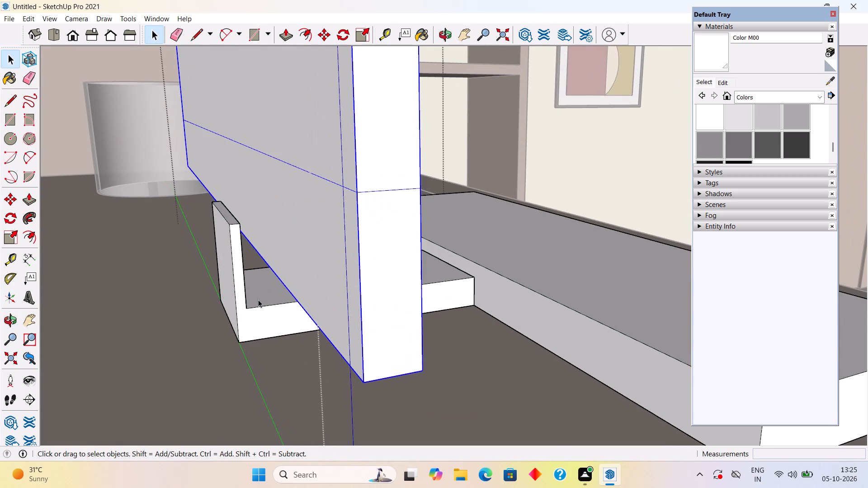
middle_click_drag(248, 196, 249, 293)
scroll(250, 291, "up", 5)
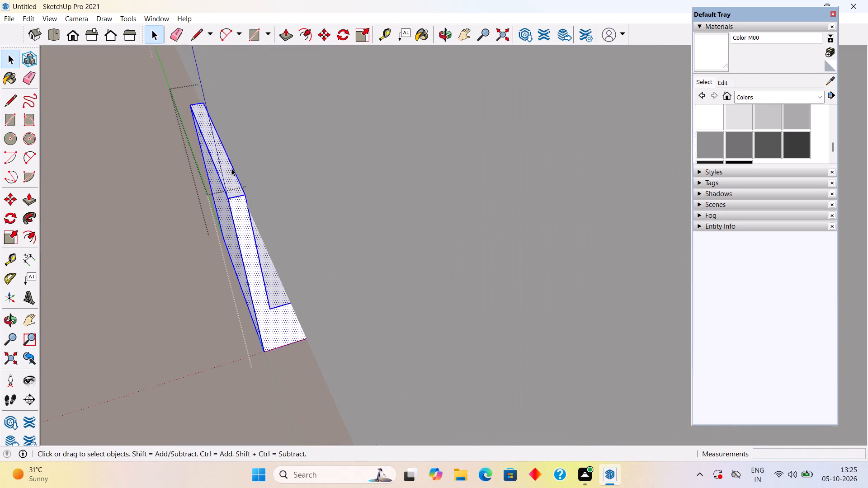
key("p")
left_click(231, 173)
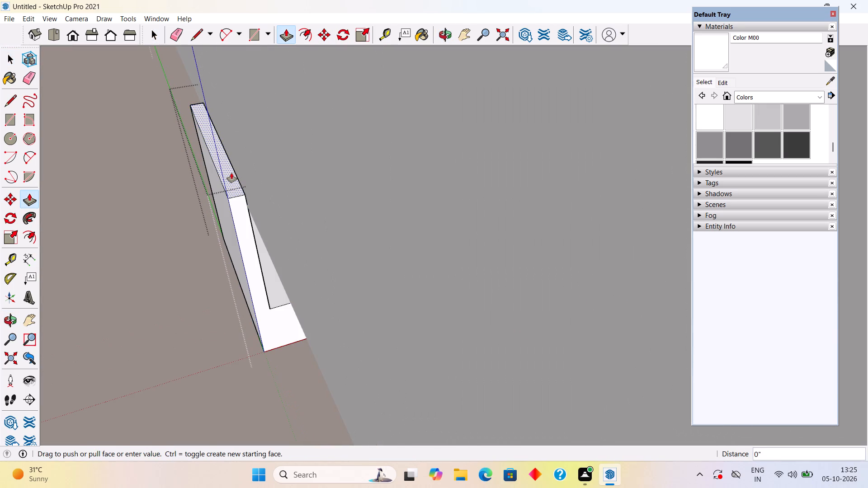
left_click(259, 109)
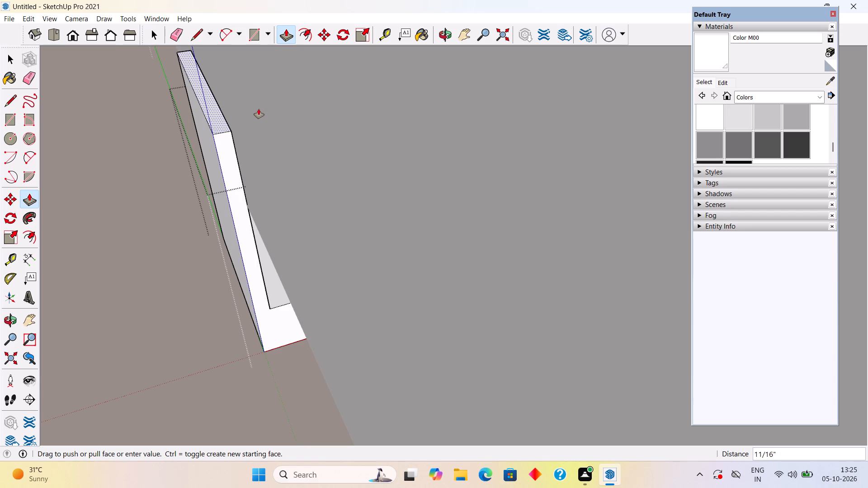
key("space")
scroll(258, 107, "down", 20)
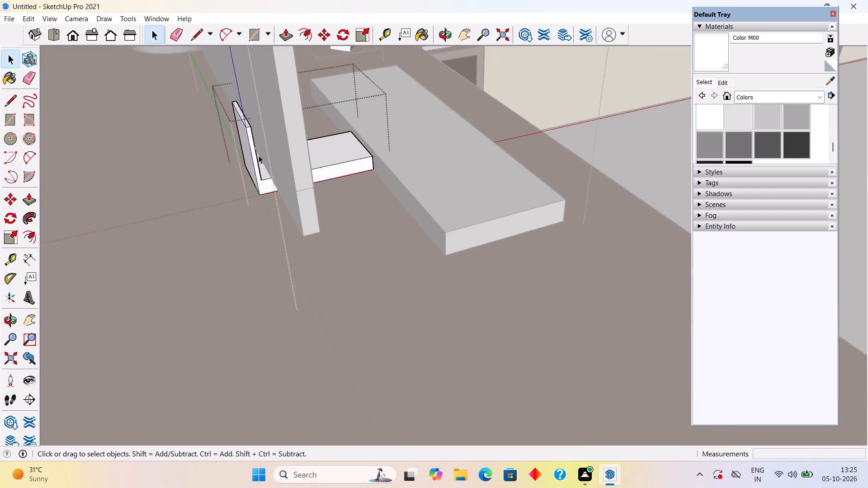
scroll(259, 155, "down", 7)
left_click(15, 353)
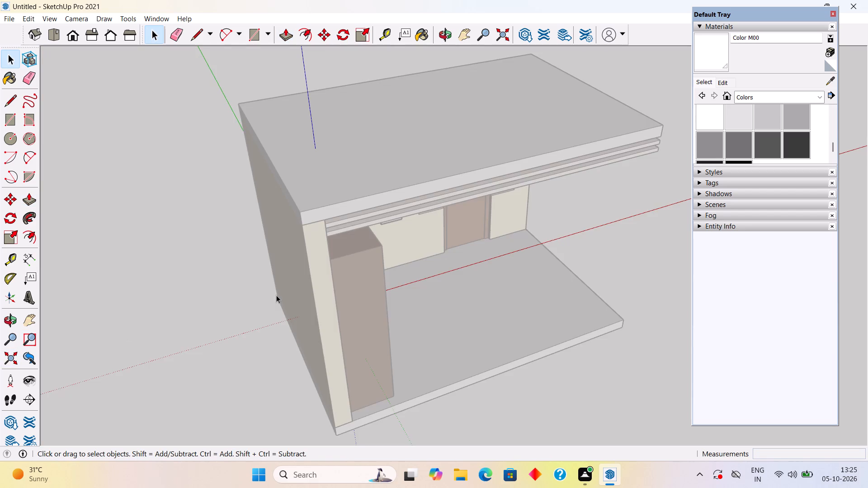
middle_click_drag(207, 272, 53, 234)
left_click(96, 273)
middle_click_drag(491, 295, 297, 229)
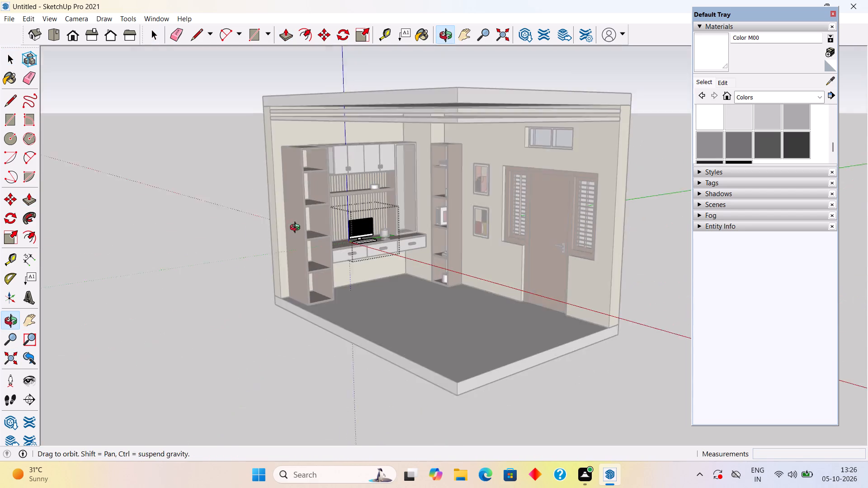
middle_click_drag(297, 229, 284, 225)
left_click(211, 260)
left_click(211, 260)
Open the monitor stand for editing and push the top face of its base down to make it thinner.
scroll(447, 270, "up", 5)
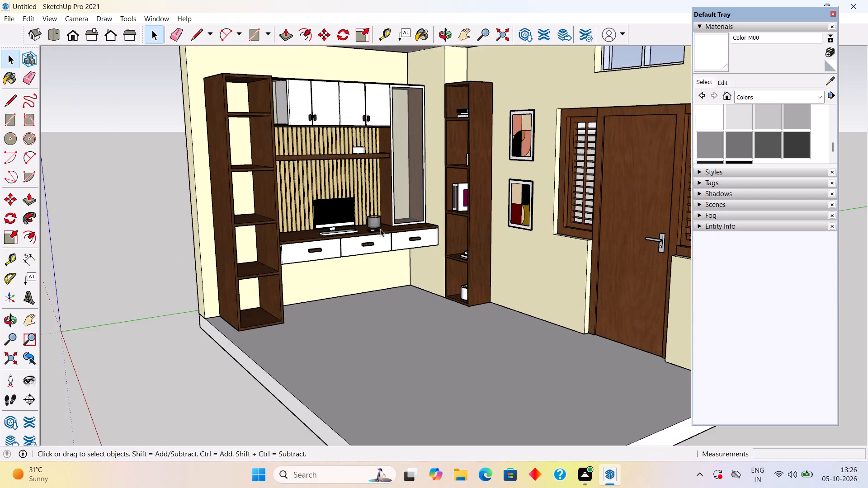
scroll(380, 229, "up", 8)
scroll(307, 238, "up", 1)
middle_click_drag(307, 238, 246, 300)
scroll(309, 217, "up", 5)
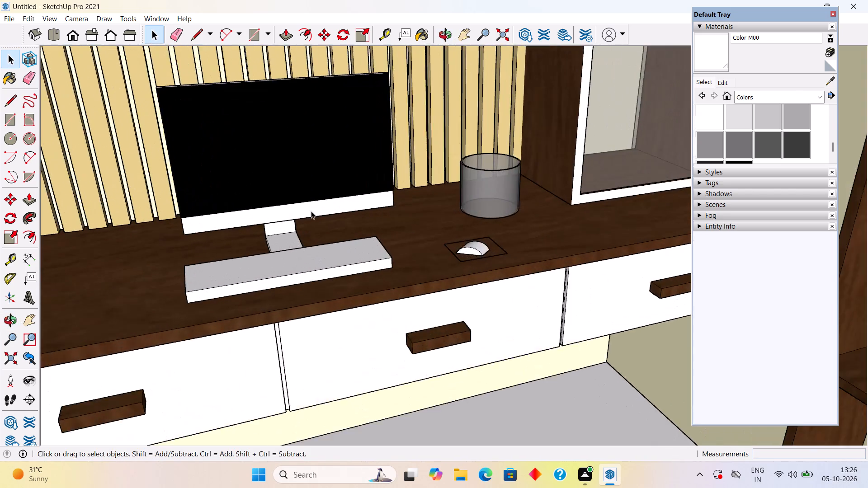
scroll(311, 211, "up", 5)
middle_click_drag(303, 237, 296, 302)
triple_click(281, 272)
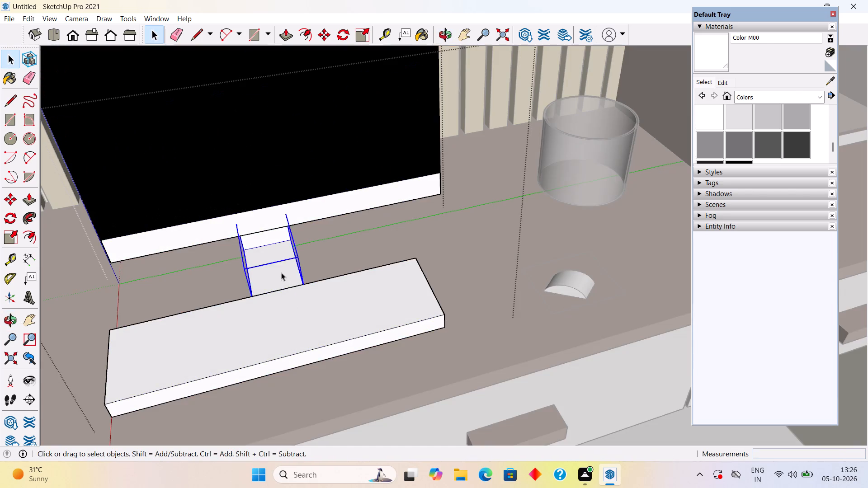
double_click(281, 272)
left_click(281, 272)
scroll(281, 267, "up", 5)
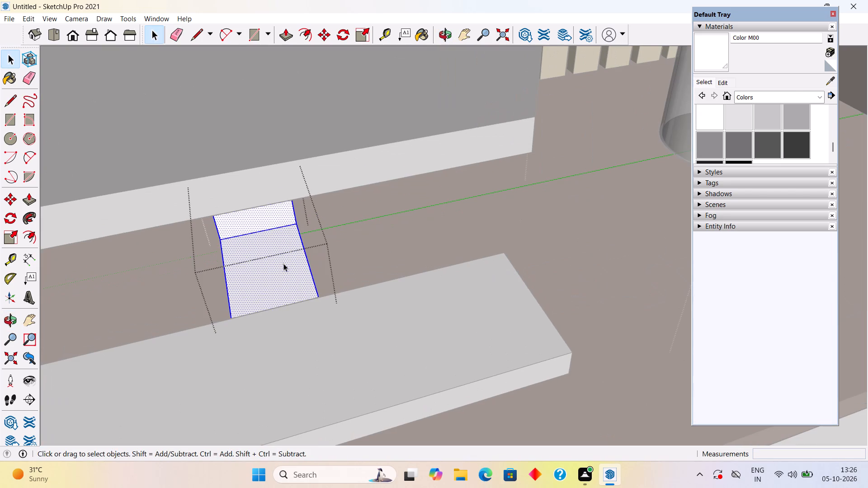
left_click(279, 276)
scroll(279, 276, "up", 1)
middle_click_drag(279, 277, 179, 424)
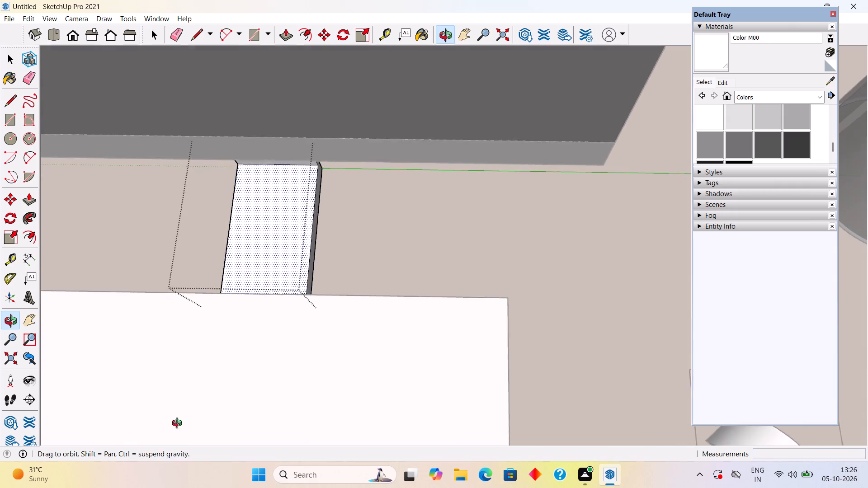
middle_click_drag(179, 424, 175, 422)
middle_click_drag(867, 424, 720, 413)
middle_click_drag(485, 346, 193, 326)
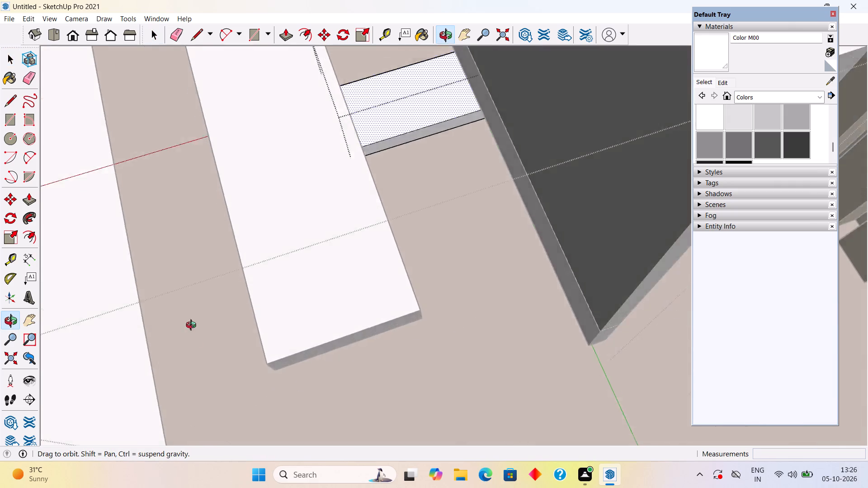
middle_click_drag(193, 326, 197, 300)
middle_click_drag(381, 238, 271, 198)
scroll(358, 81, "up", 9)
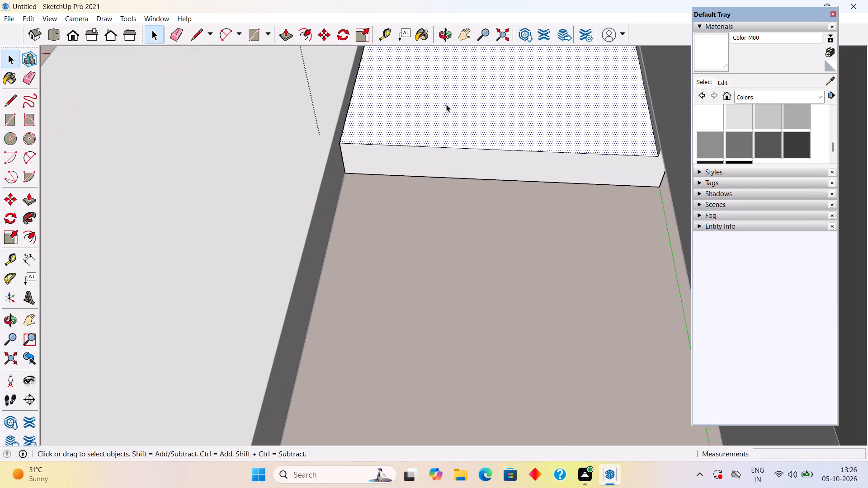
key("p")
left_click(447, 108)
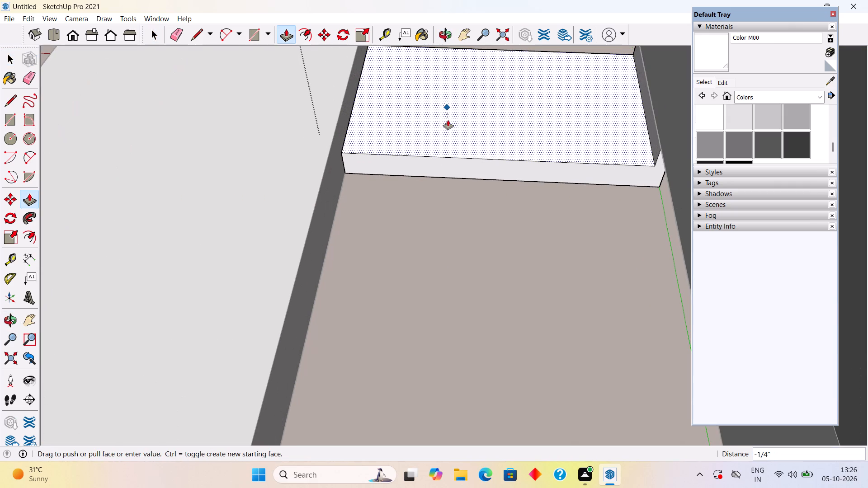
left_click(450, 123)
key("space")
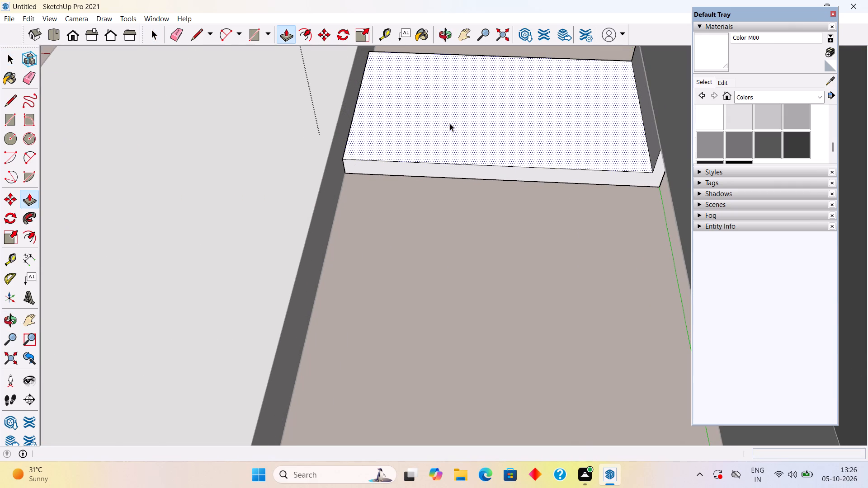
scroll(450, 123, "down", 16)
scroll(434, 189, "down", 2)
middle_click_drag(131, 325, 150, 318)
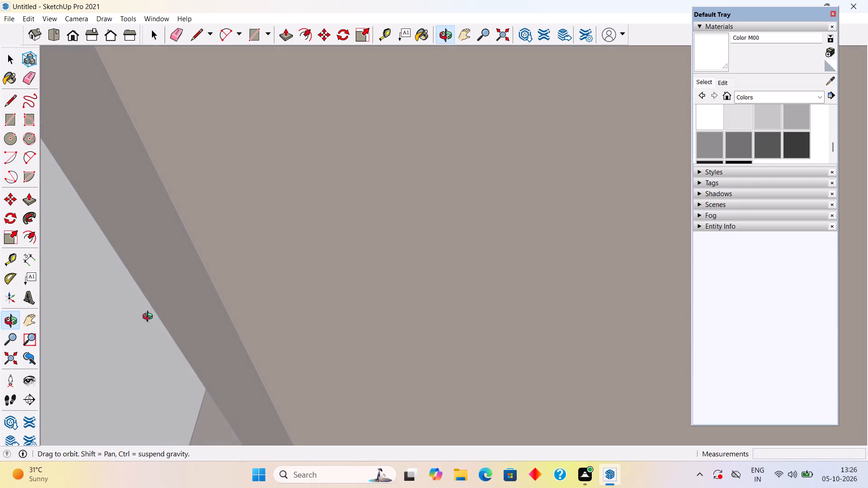
middle_click_drag(150, 318, 214, 292)
scroll(214, 292, "down", 1)
left_click(8, 360)
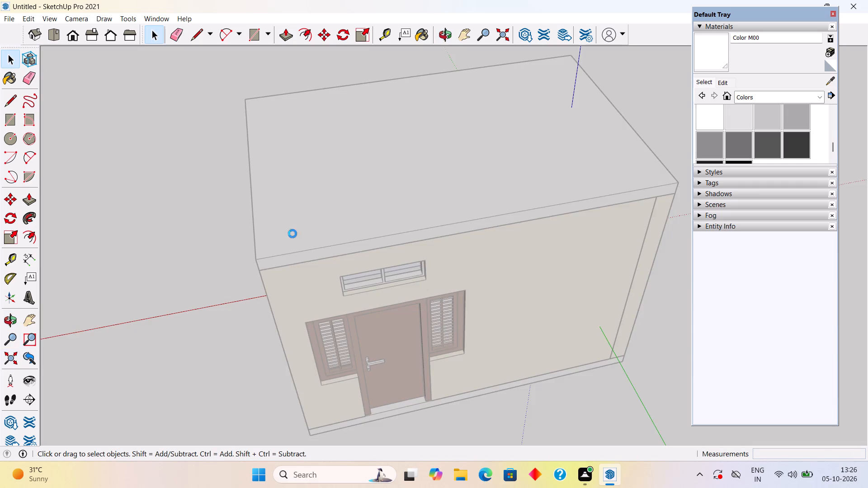
Exit the monitor stand and the computer group to end the editing.
scroll(300, 235, "down", 4)
left_click(191, 246)
middle_click_drag(273, 255, 601, 233)
left_click(633, 177)
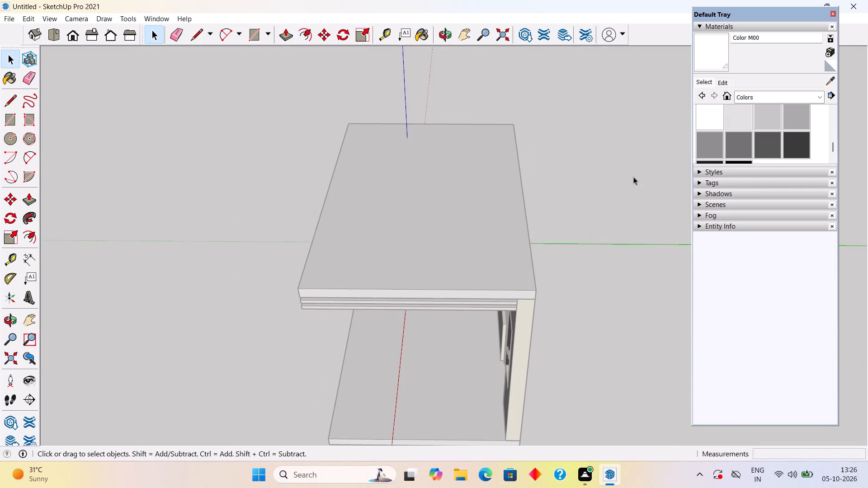
Inspect the monitor, its stand, the keyboard and the mouse on the desk from several angles.
middle_click_drag(491, 295, 528, 178)
scroll(453, 239, "up", 14)
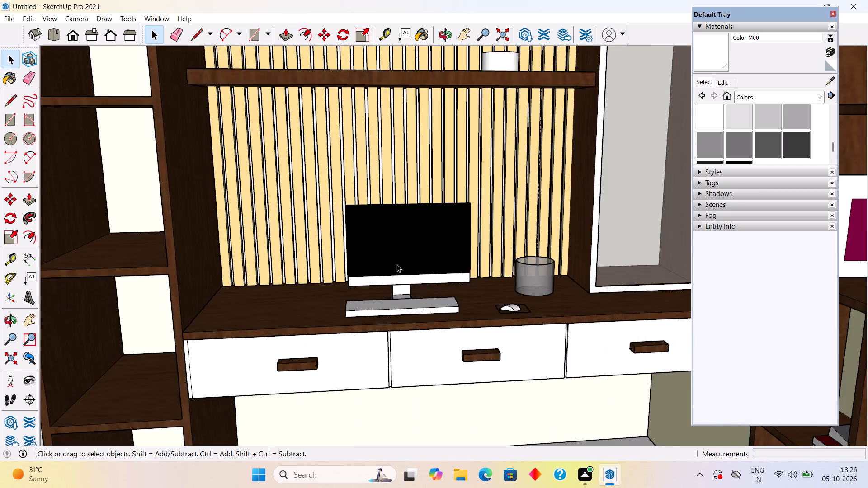
scroll(397, 264, "up", 14)
scroll(406, 275, "down", 5)
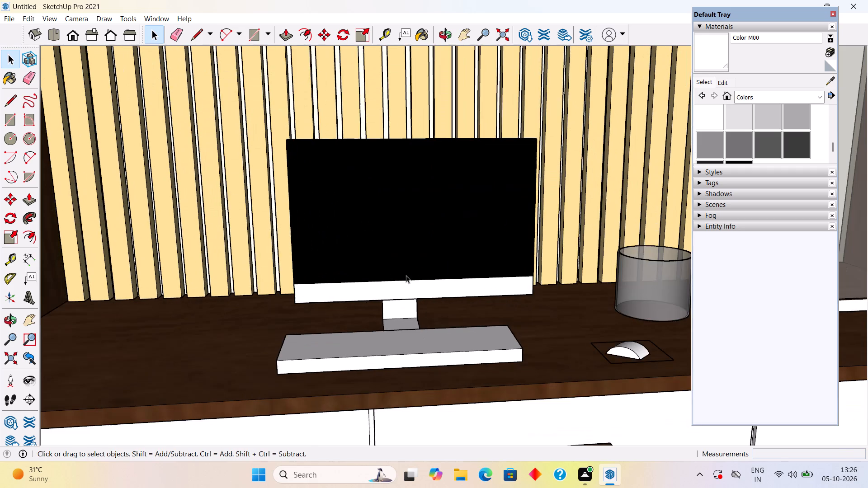
middle_click_drag(406, 277, 590, 306)
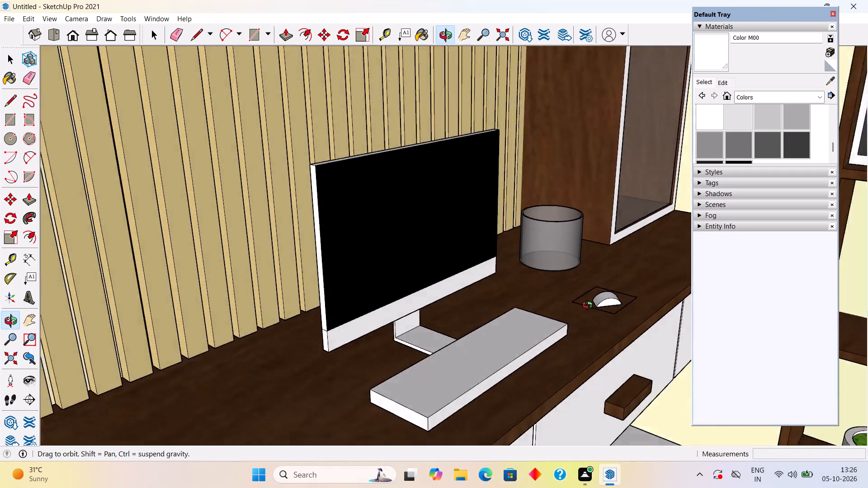
middle_click_drag(590, 306, 250, 212)
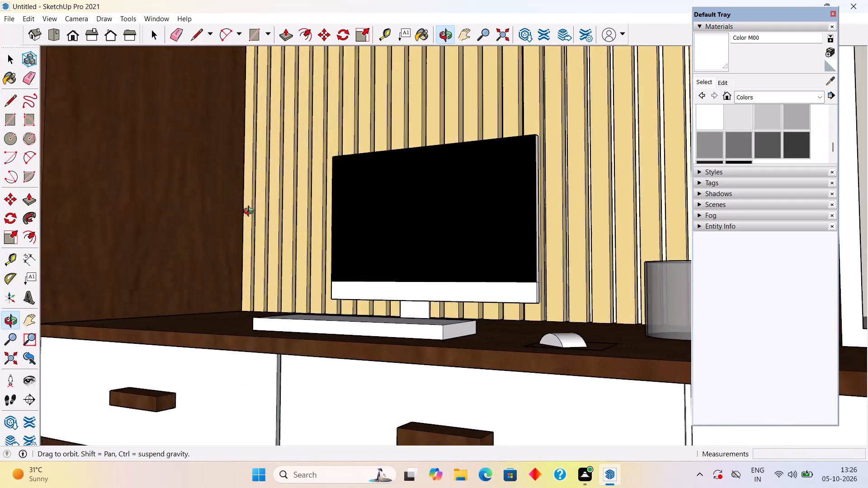
middle_click_drag(250, 212, 386, 235)
scroll(386, 235, "down", 7)
scroll(432, 228, "down", 4)
middle_click_drag(436, 236, 443, 304)
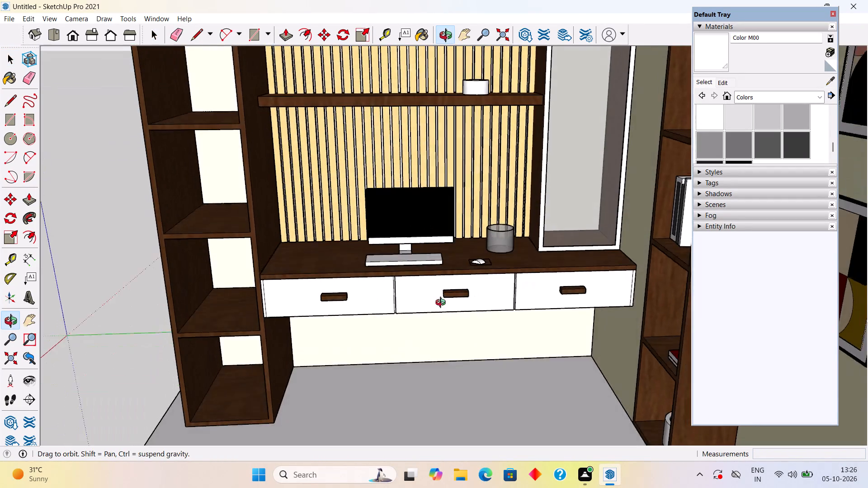
middle_click_drag(443, 304, 456, 380)
Fit the whole model in view and review the room from its open side, including the desk unit, shelves, wall art and door.
scroll(428, 221, "down", 5)
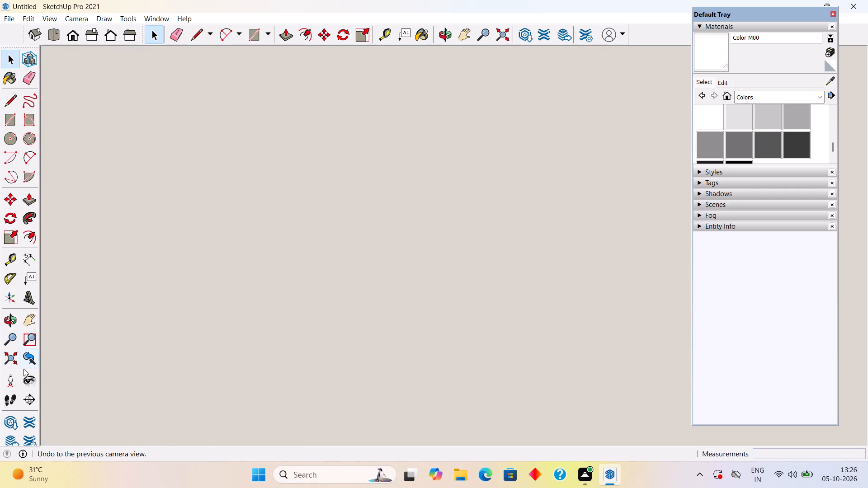
left_click(13, 358)
scroll(611, 235, "down", 4)
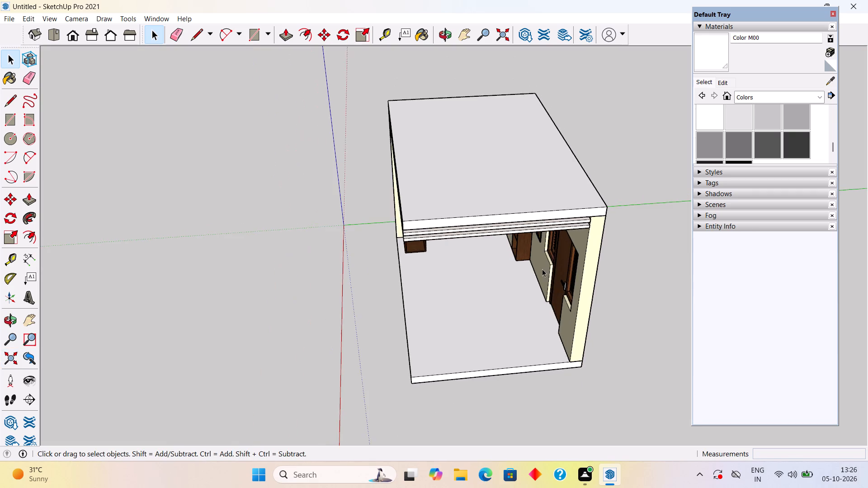
middle_click_drag(566, 265, 759, 178)
scroll(532, 169, "up", 5)
middle_click_drag(557, 174, 613, 103)
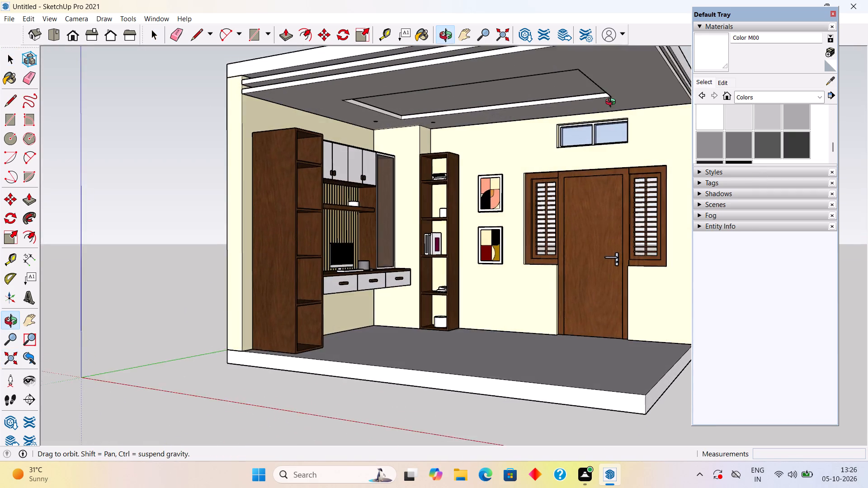
middle_click_drag(613, 103, 551, 114)
scroll(551, 114, "down", 2)
scroll(666, 123, "up", 4)
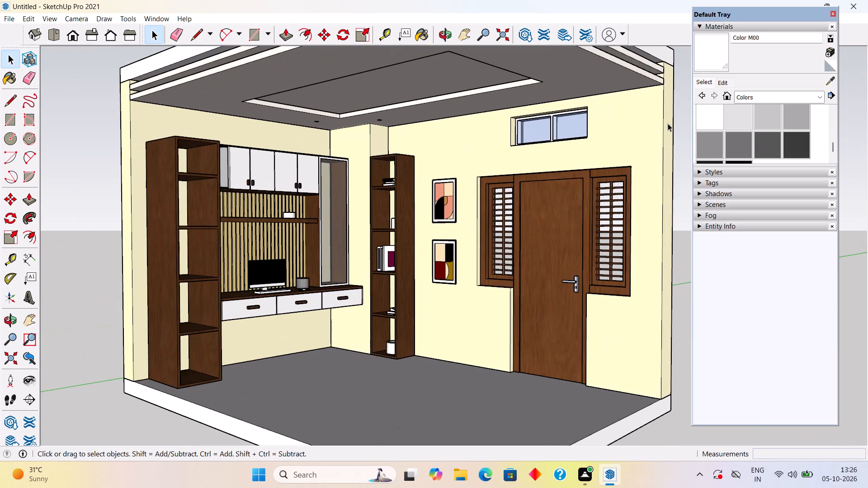
scroll(673, 134, "up", 2)
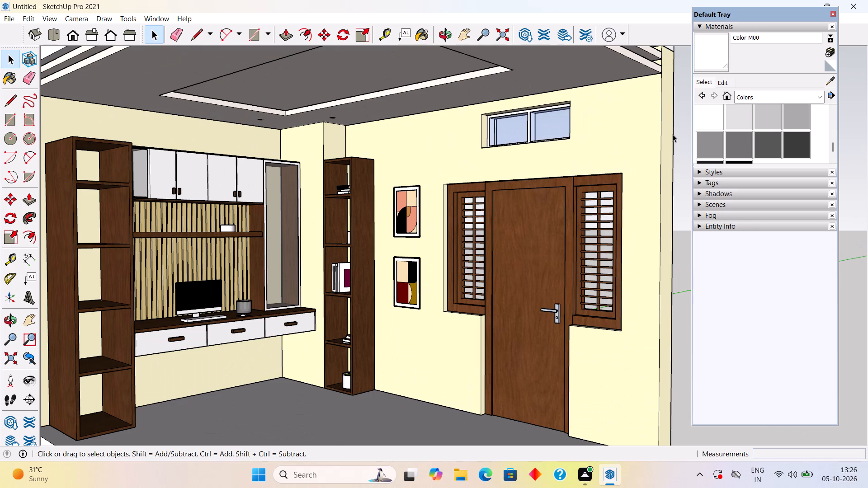
scroll(611, 174, "down", 3)
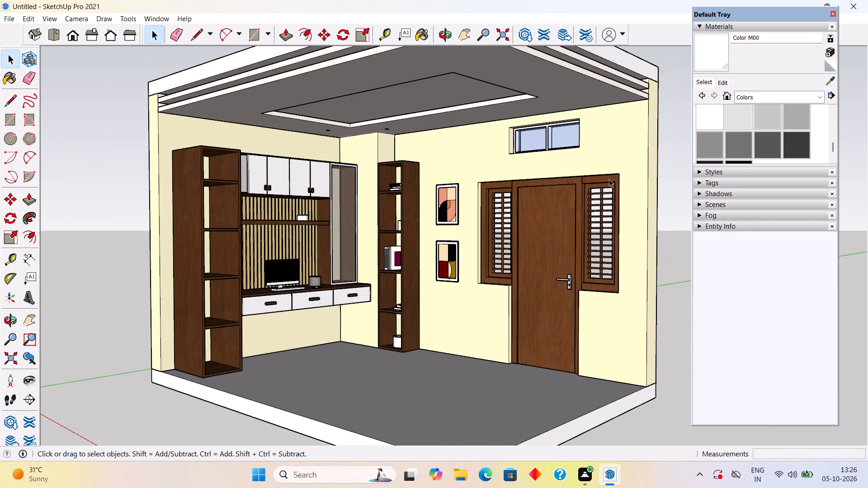
scroll(609, 180, "down", 1)
middle_click_drag(609, 183, 669, 180)
middle_click_drag(632, 206, 713, 238)
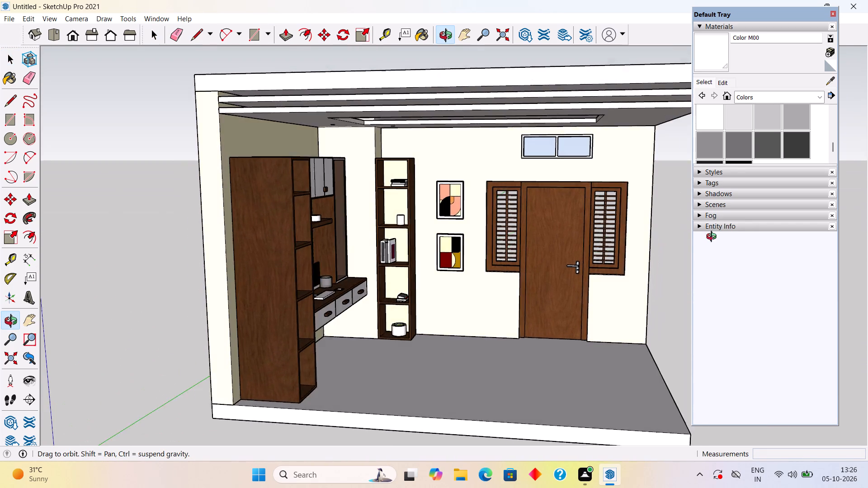
middle_click_drag(713, 238, 722, 229)
scroll(640, 235, "up", 2)
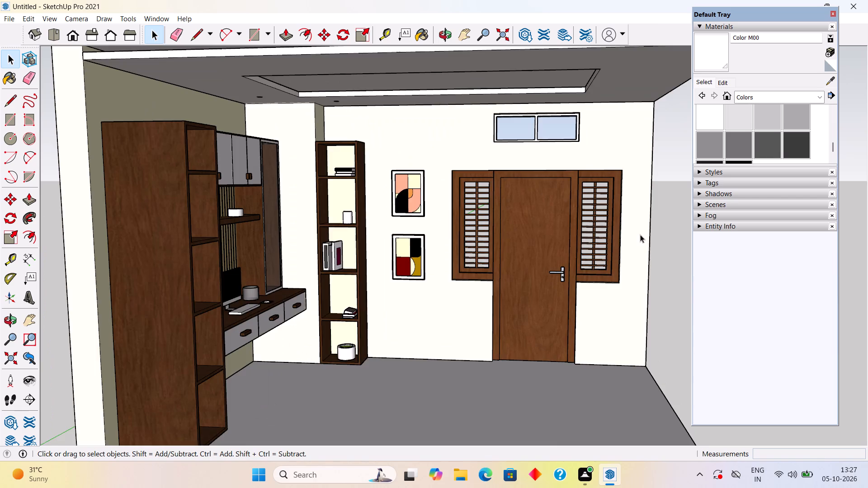
scroll(640, 235, "down", 2)
middle_click_drag(599, 253, 534, 226)
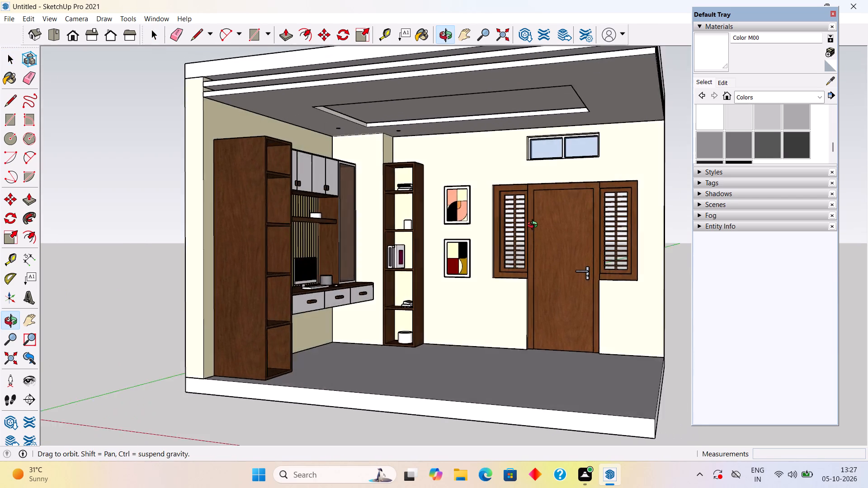
middle_click_drag(534, 226, 521, 223)
scroll(521, 223, "down", 3)
middle_click_drag(566, 218, 510, 205)
scroll(536, 229, "up", 3)
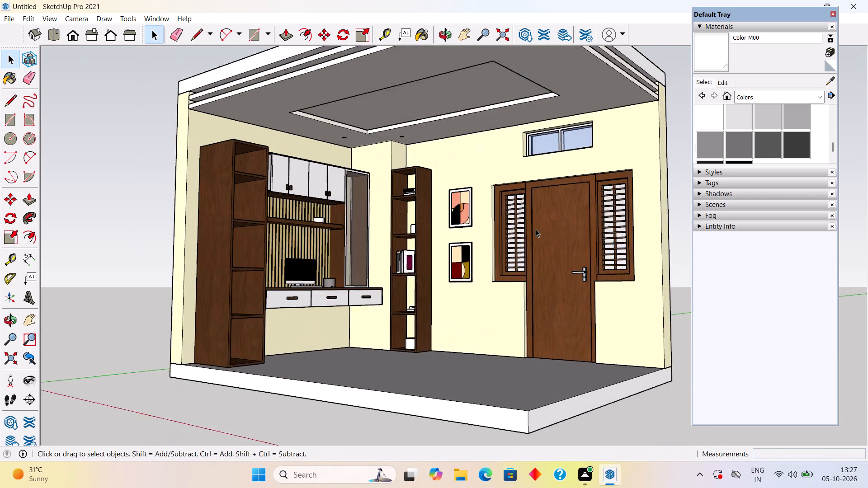
scroll(536, 229, "up", 2)
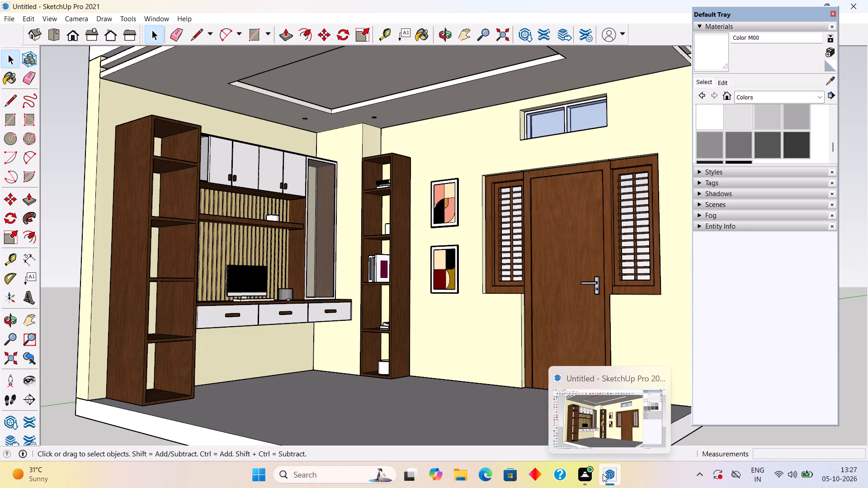
Save the model as "workspace interior" in the Downloads folder as a SketchUp model.
left_click(4, 18)
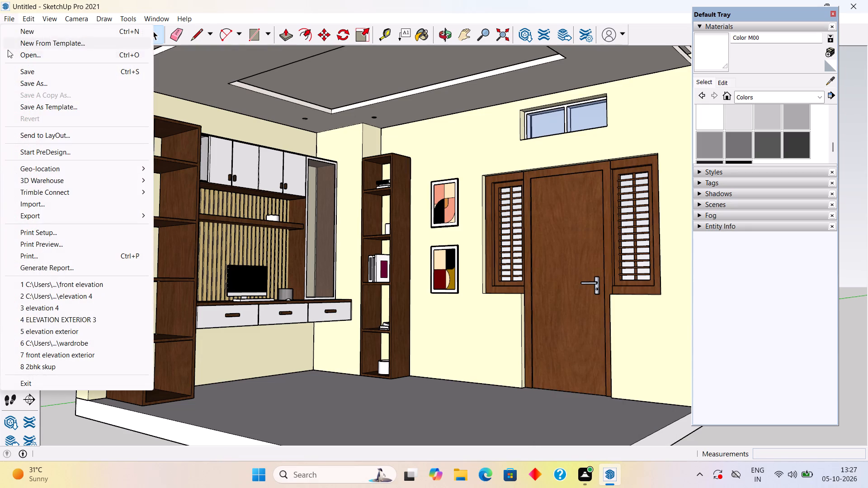
left_click(46, 86)
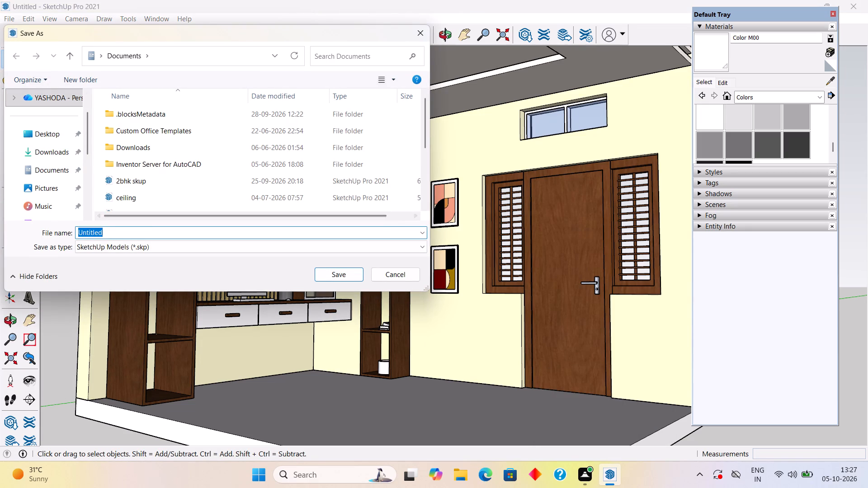
key("BackSpace")
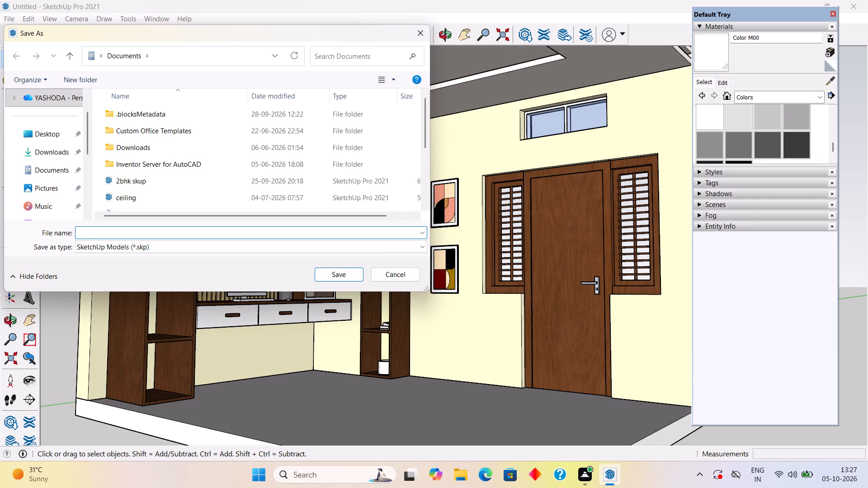
type("works")
type("pace")
key("space")
type("interior")
key("space")
left_click(283, 57)
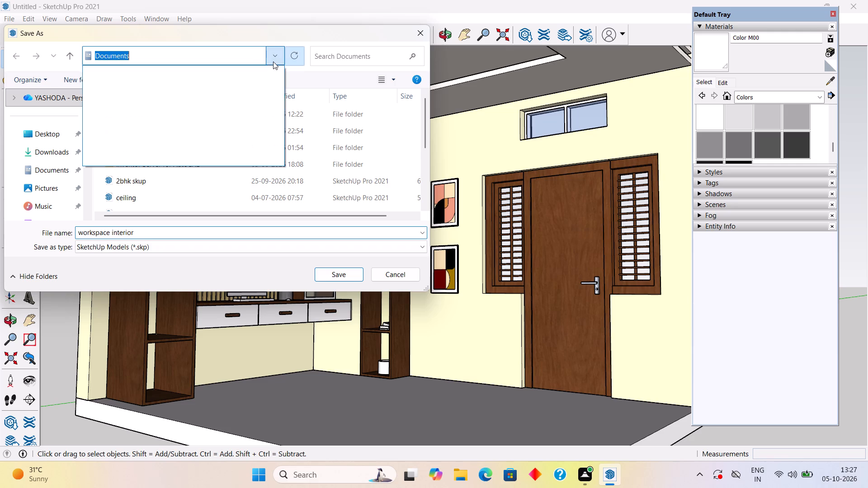
left_click(69, 169)
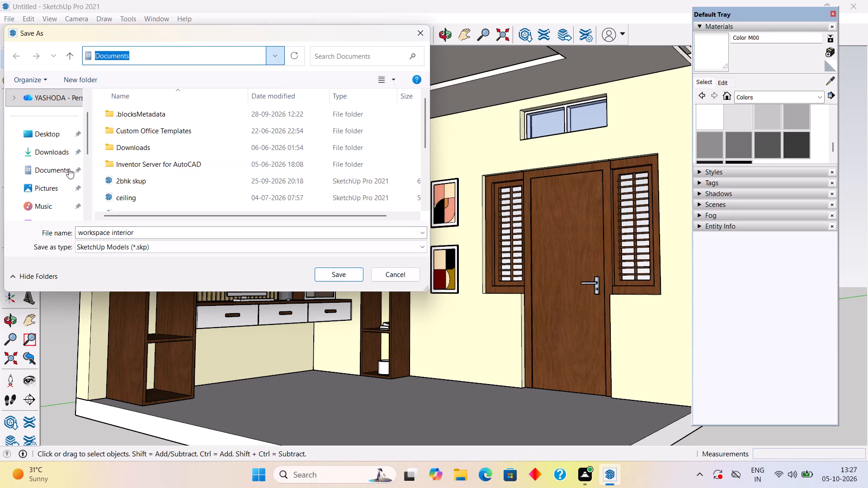
left_click(69, 149)
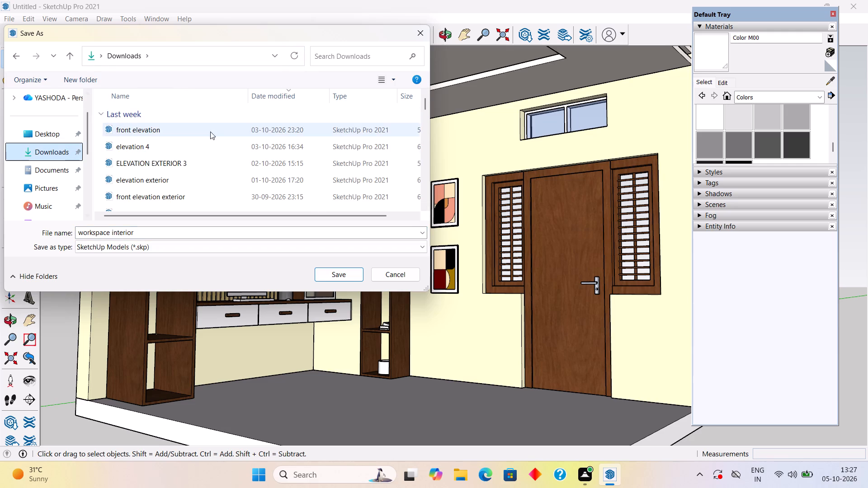
left_click(342, 269)
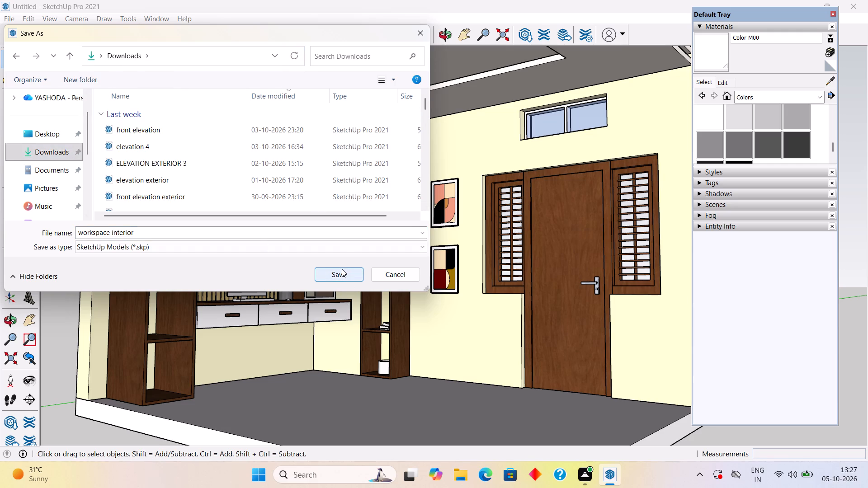
Review the room from outside and close up around the desk, the narrow bookshelf and the framed art.
scroll(342, 267, "down", 7)
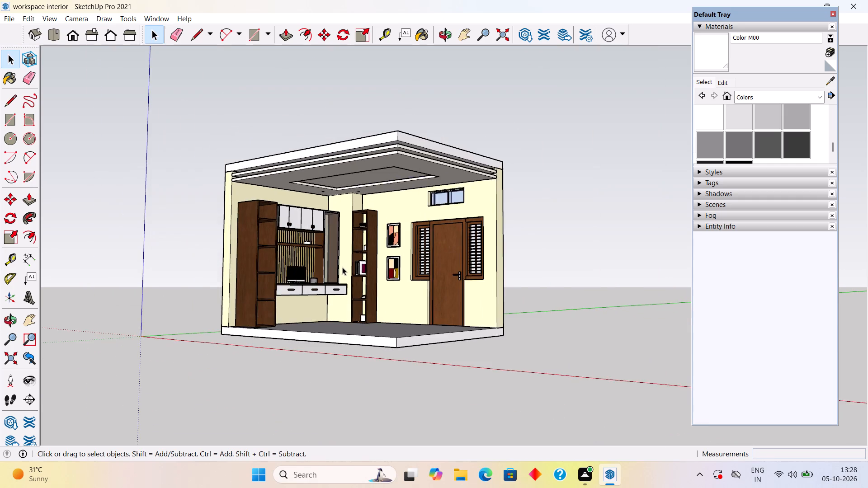
middle_click_drag(342, 267, 441, 255)
middle_click_drag(323, 253, 238, 274)
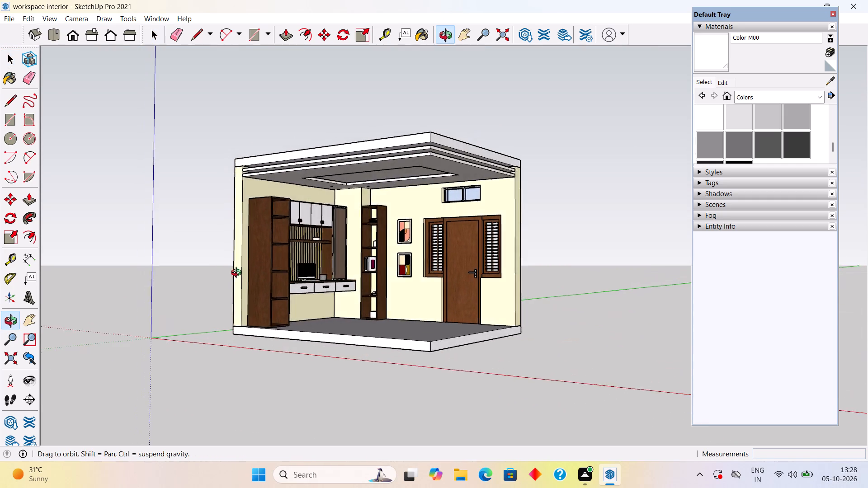
middle_click_drag(238, 274, 343, 285)
scroll(352, 280, "up", 14)
middle_click_drag(307, 215, 283, 240)
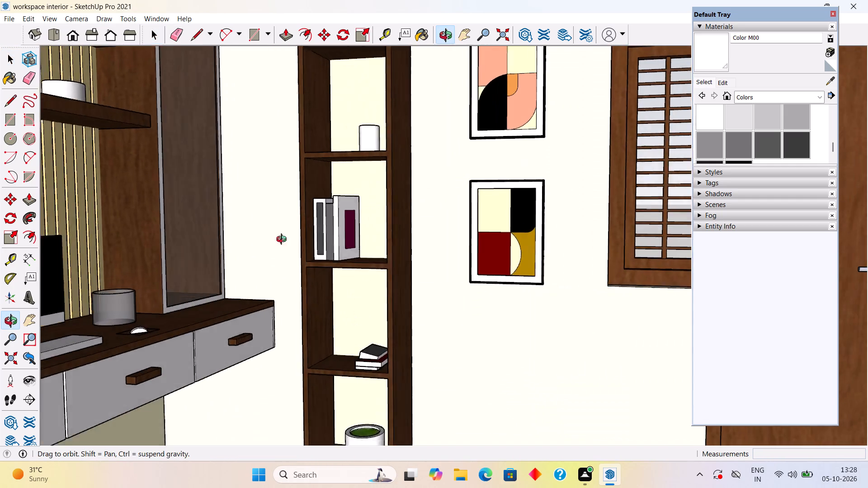
middle_click_drag(283, 240, 255, 263)
scroll(255, 263, "down", 15)
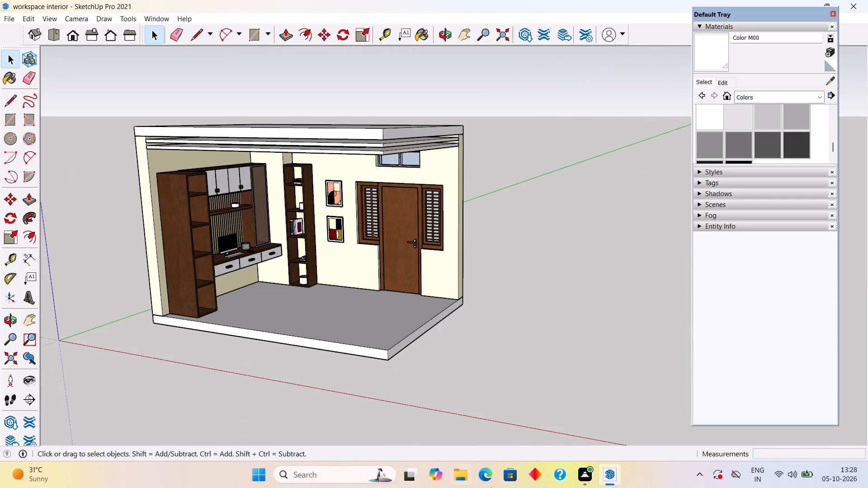